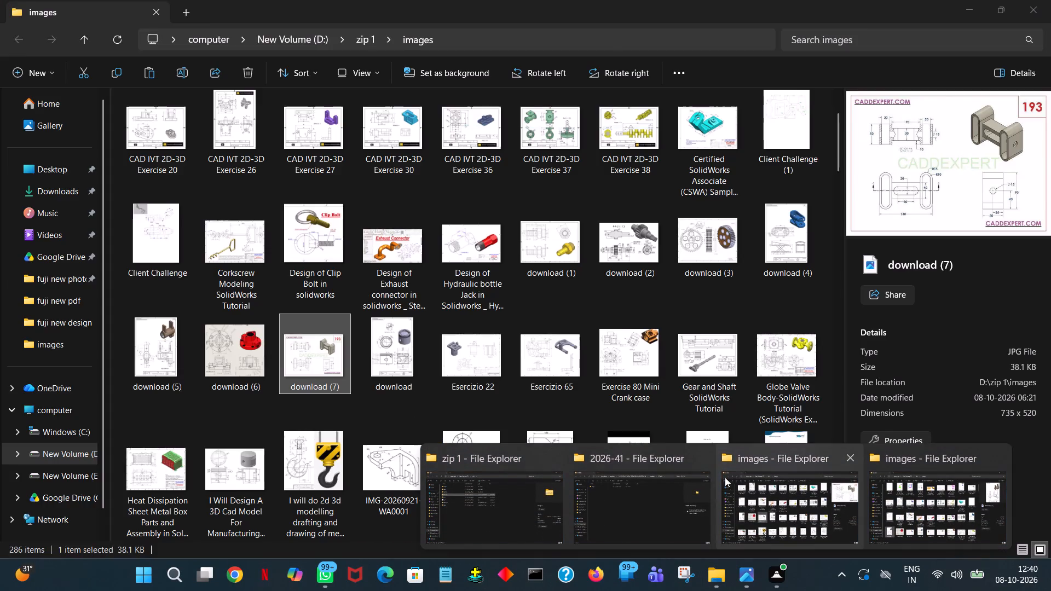
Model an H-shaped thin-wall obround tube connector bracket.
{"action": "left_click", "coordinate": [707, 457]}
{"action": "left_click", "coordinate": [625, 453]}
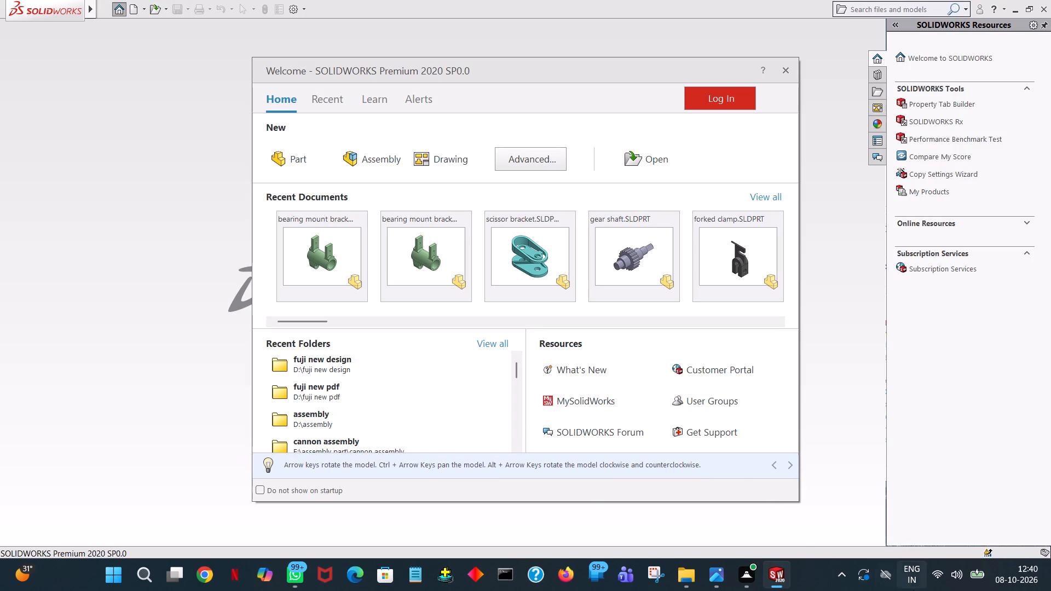
Create a new part and open a sketch on the Front Plane.
{"action": "left_click", "coordinate": [294, 155]}
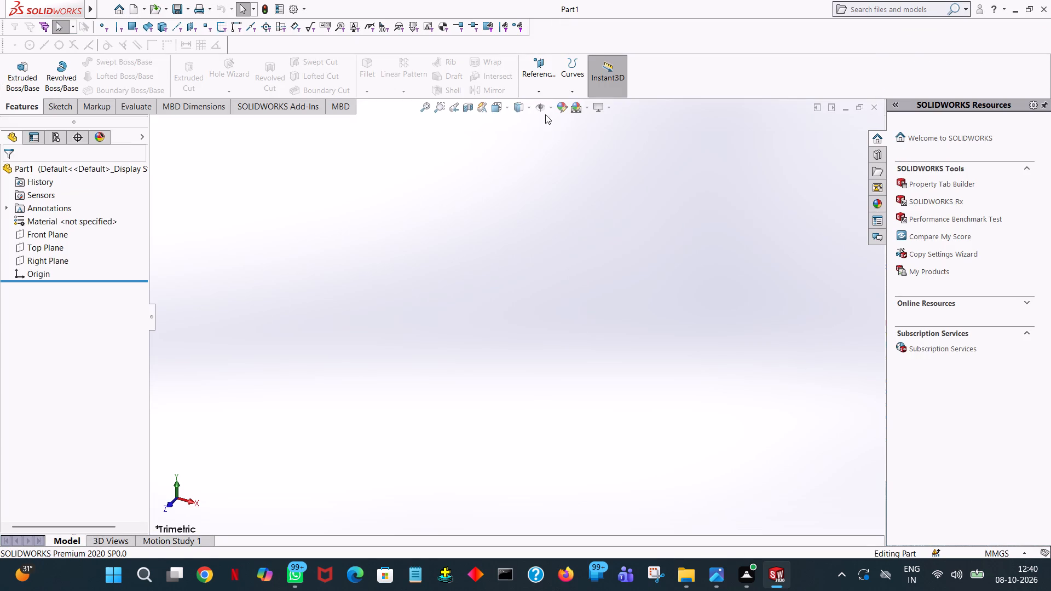
{"action": "left_click", "coordinate": [51, 230]}
{"action": "left_click", "coordinate": [62, 208]}
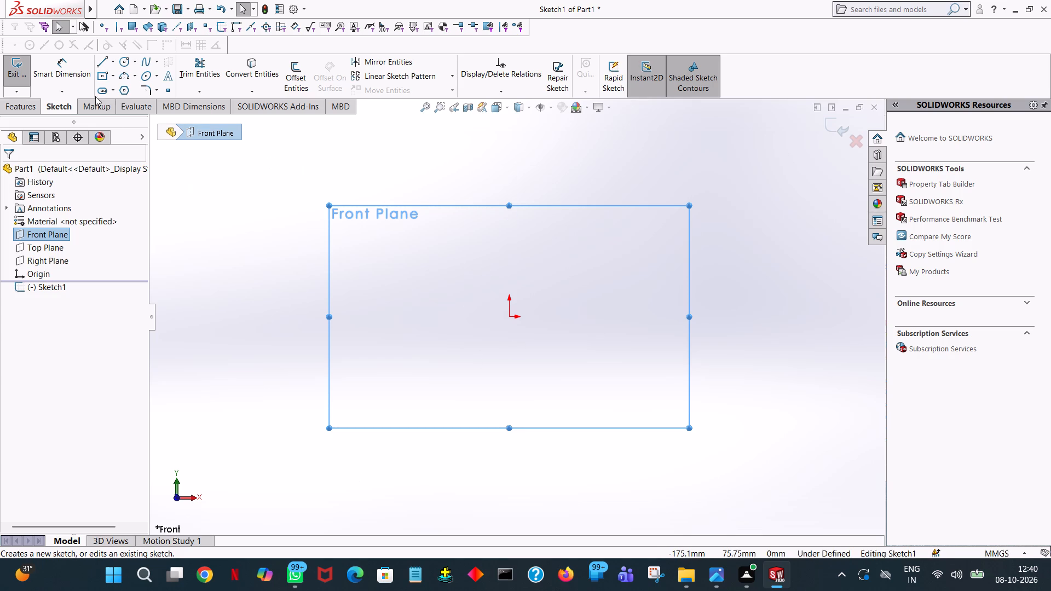
Sketch a horizontal line from the origin in the positive X direction and set its length to 35 mm.
{"action": "left_click", "coordinate": [105, 62]}
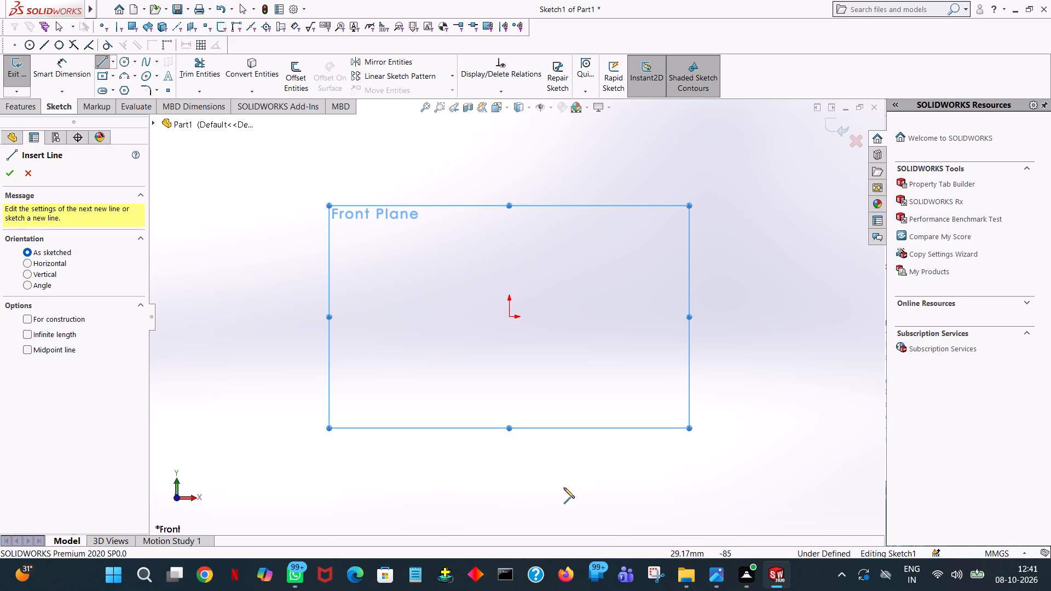
{"action": "left_click", "coordinate": [509, 317]}
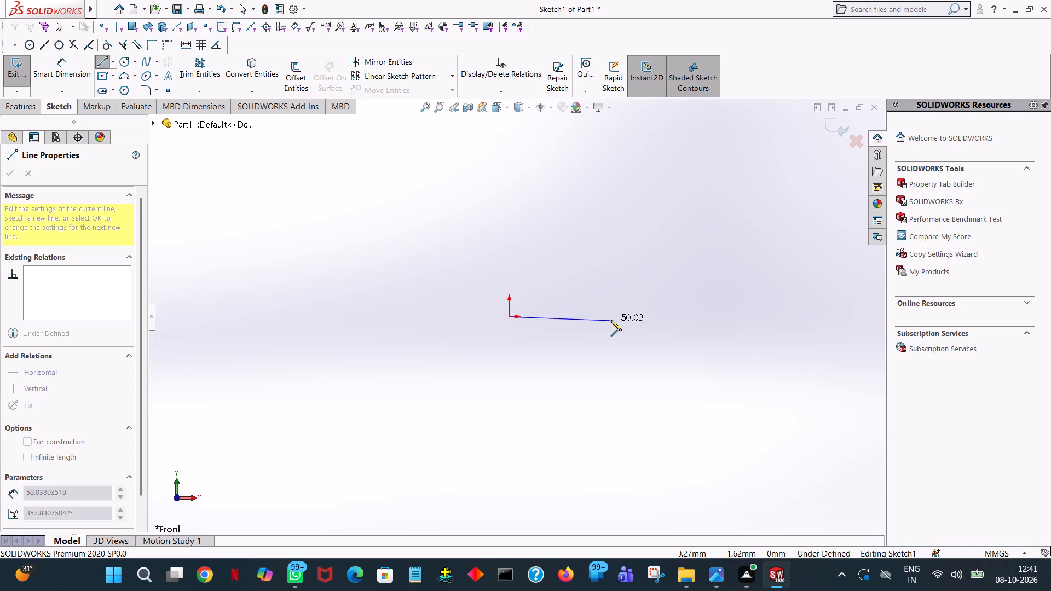
{"action": "left_click", "coordinate": [644, 316]}
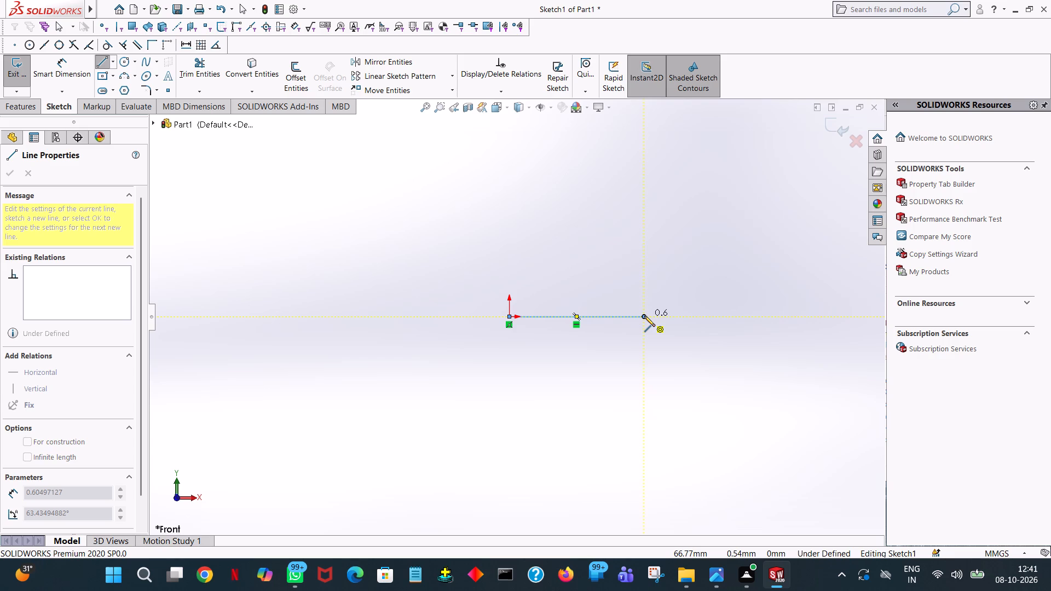
{"action": "right_click", "coordinate": [644, 316]}
{"action": "right_click", "coordinate": [644, 316]}
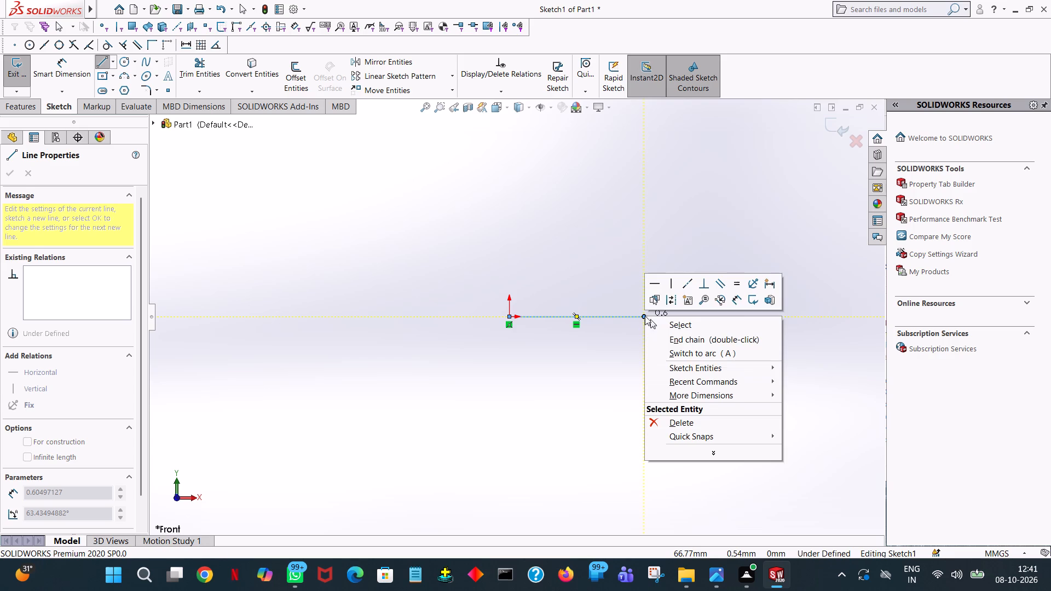
{"action": "left_click", "coordinate": [659, 326]}
{"action": "left_click", "coordinate": [639, 316]}
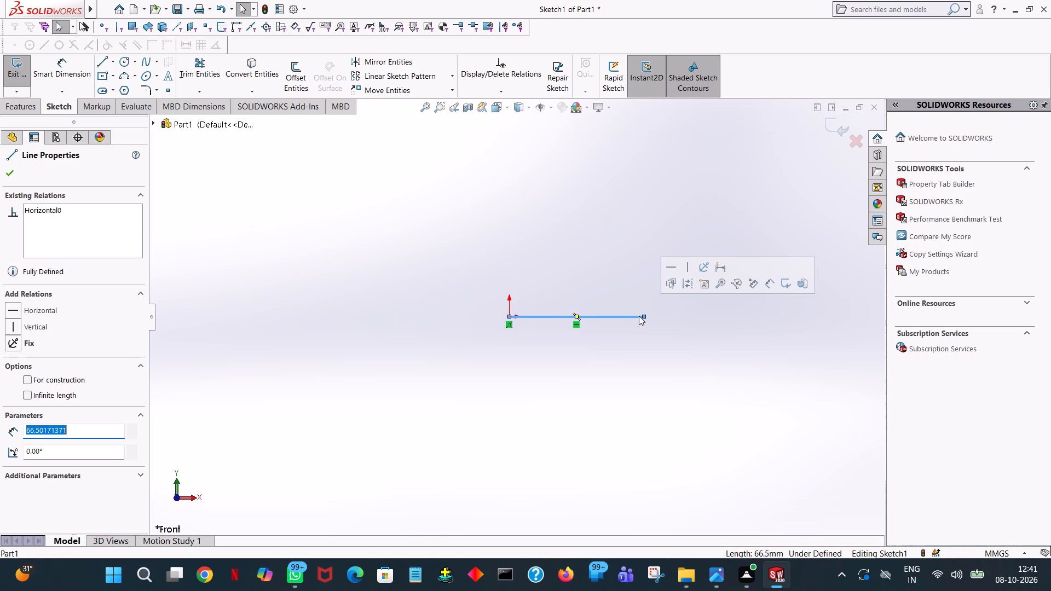
{"action": "type", "text": "35"}
{"action": "key", "text": "Return"}
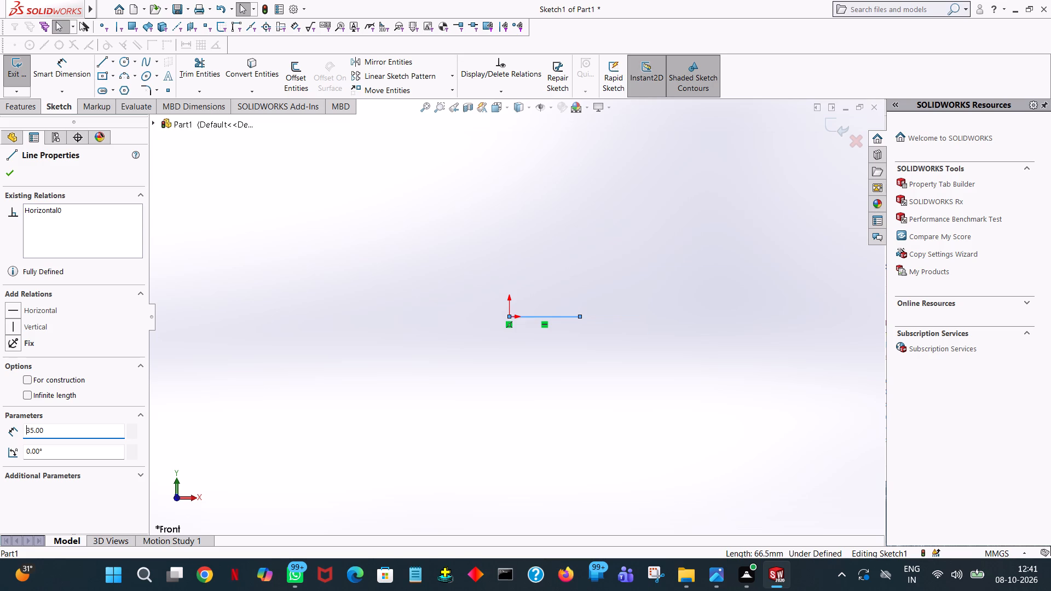
{"action": "left_click", "coordinate": [436, 361]}
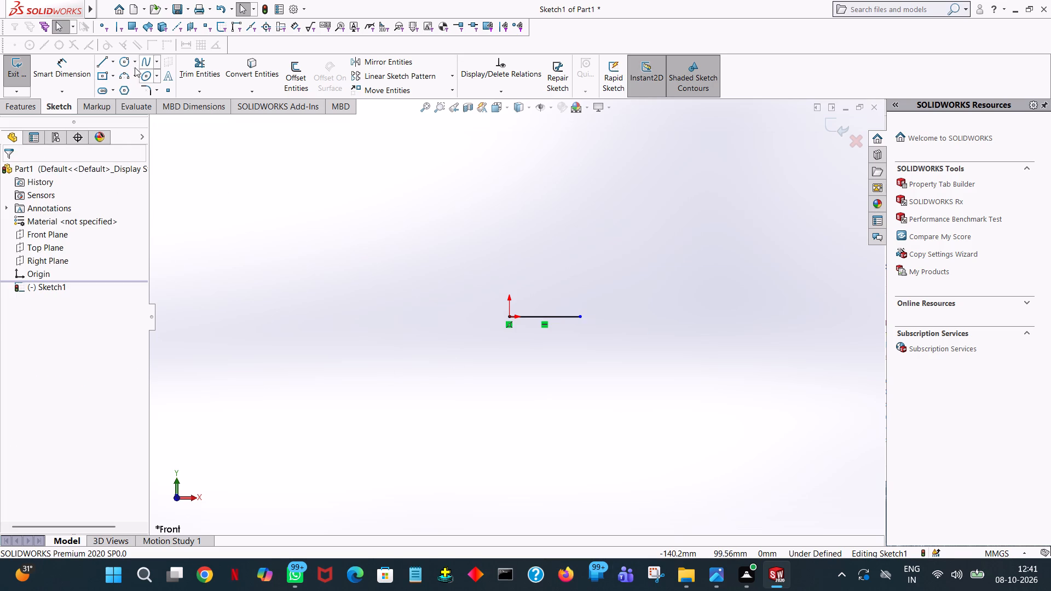
Sketch a 15 mm vertical line upward from the free end of the 35 mm line, followed by a 70 mm horizontal line back past the origin.
{"action": "left_click", "coordinate": [104, 55]}
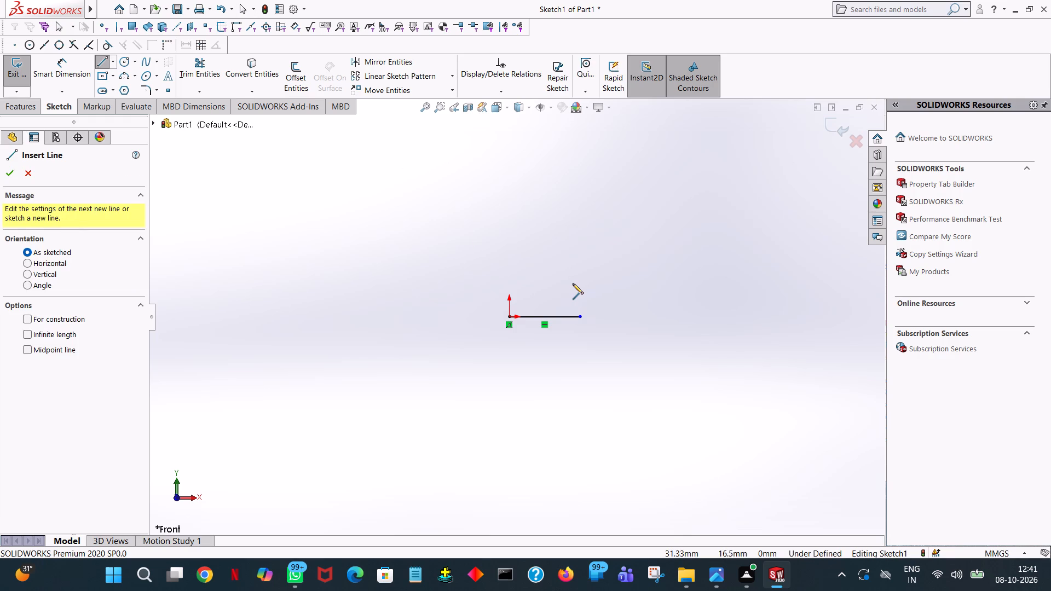
{"action": "left_click", "coordinate": [579, 316]}
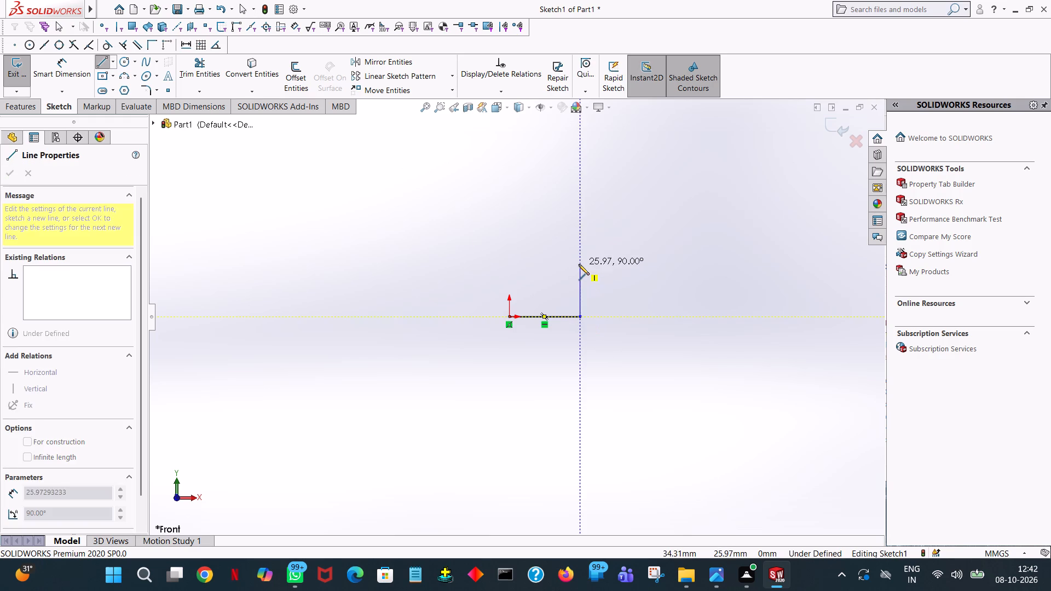
{"action": "left_click", "coordinate": [579, 264]}
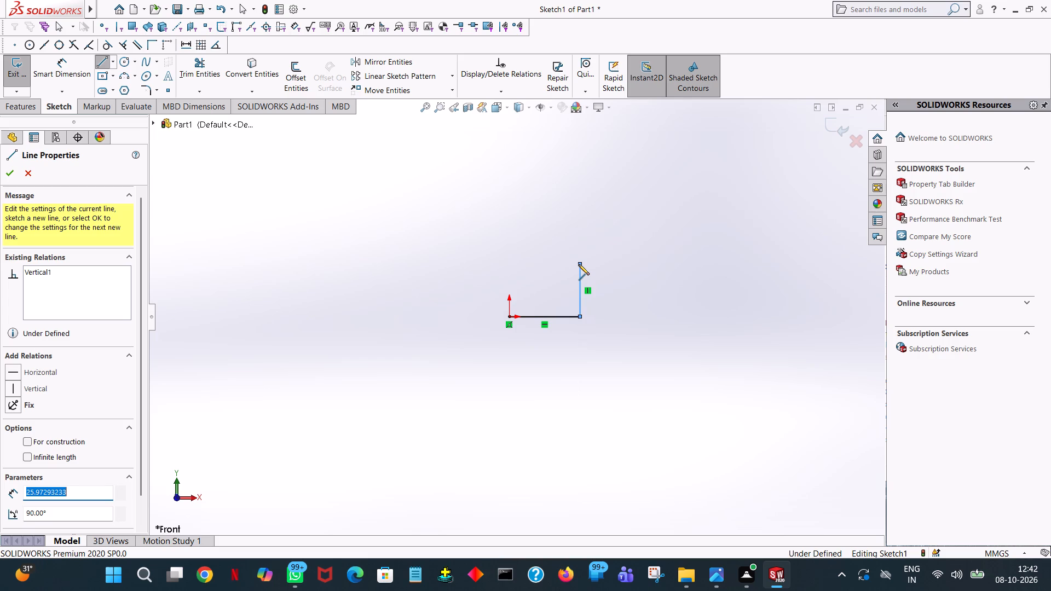
{"action": "type", "text": "15"}
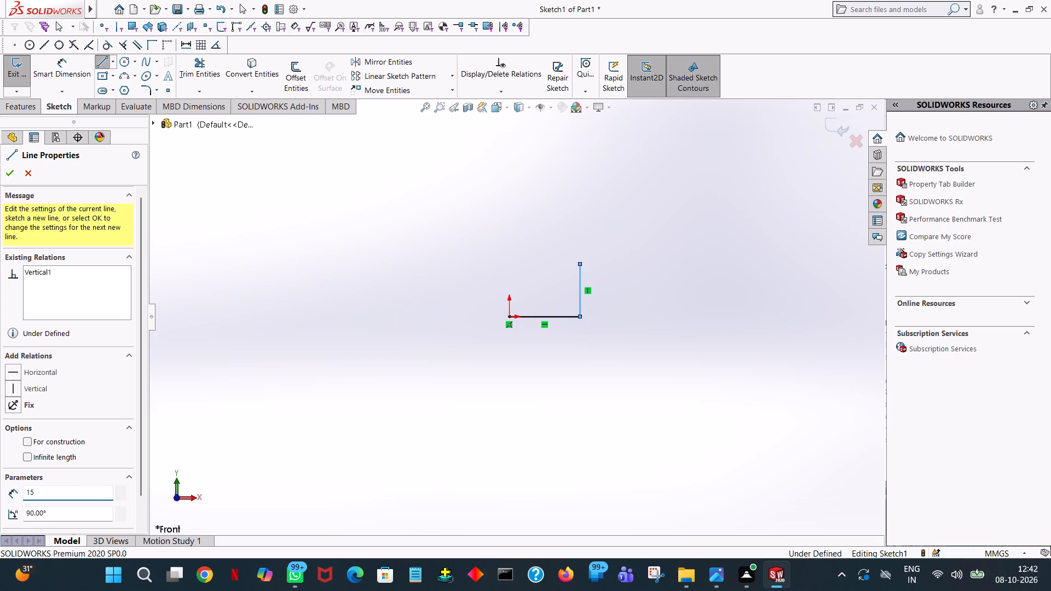
{"action": "key", "text": "Return"}
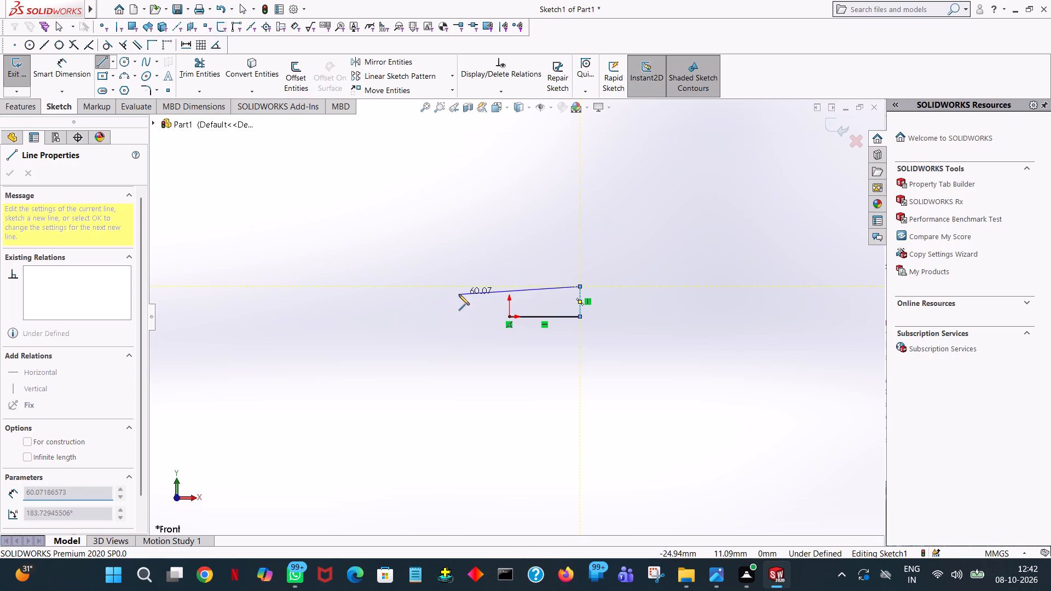
{"action": "left_click", "coordinate": [465, 286]}
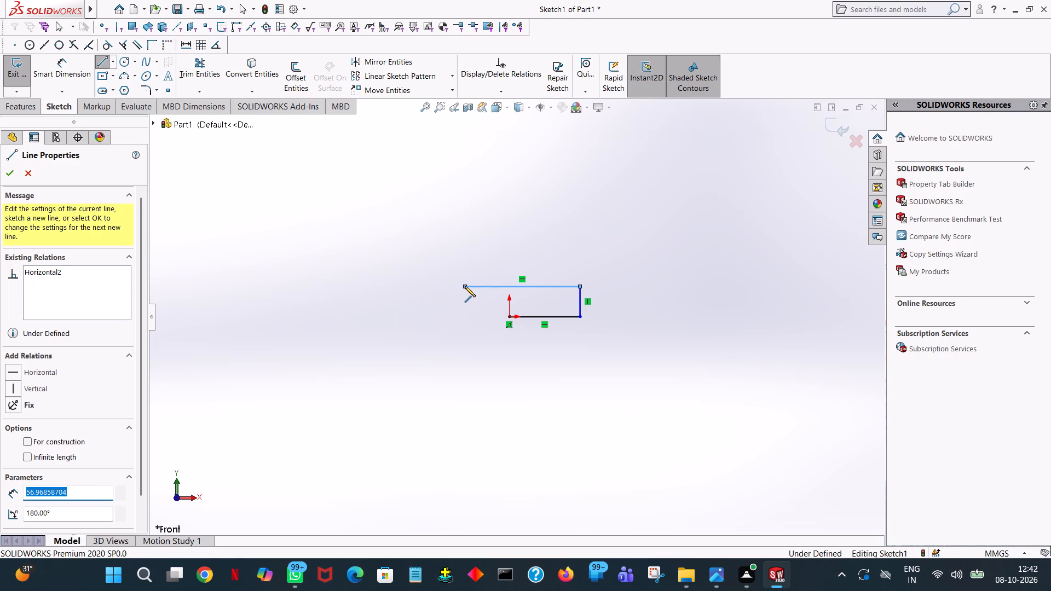
{"action": "type", "text": "70"}
{"action": "key", "text": "Return"}
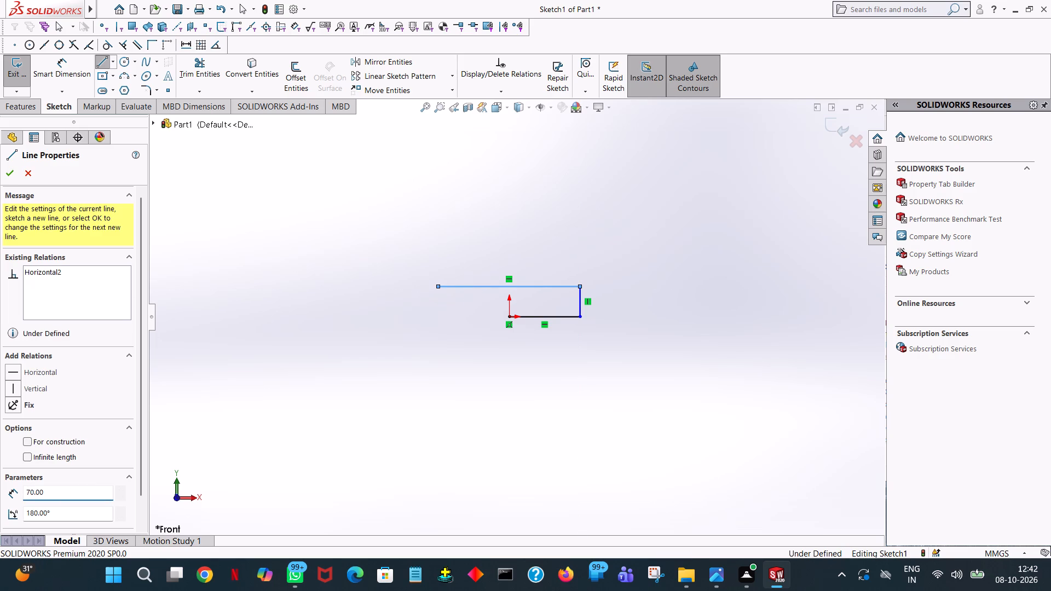
Complete the rectangle with a 30 mm vertical line downward, a 70 mm bottom line and a 15 mm closing line up to the 35 mm line's end.
{"action": "left_click", "coordinate": [436, 359]}
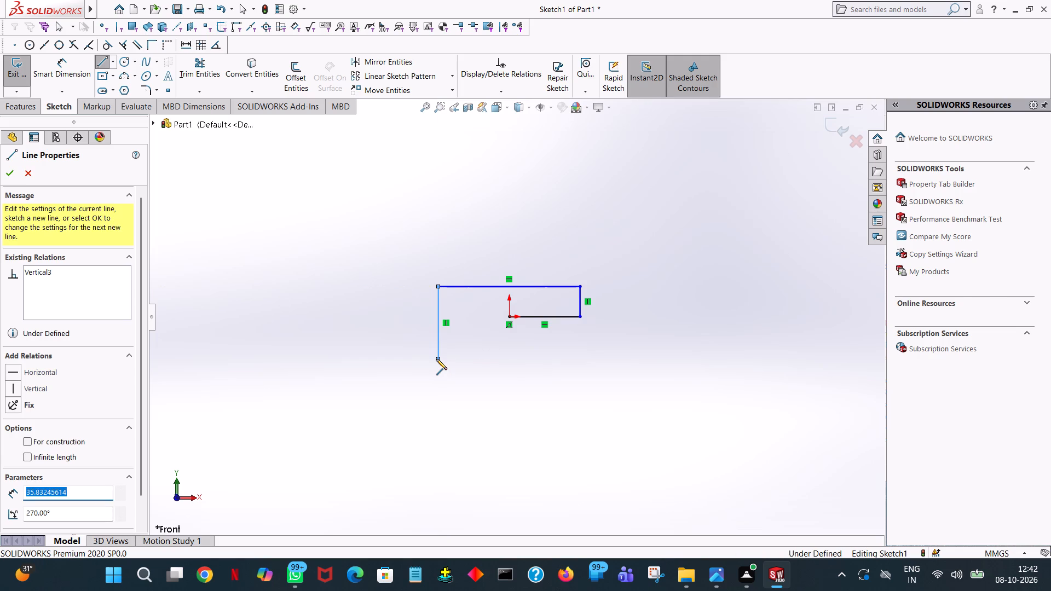
{"action": "type", "text": "30"}
{"action": "key", "text": "Return"}
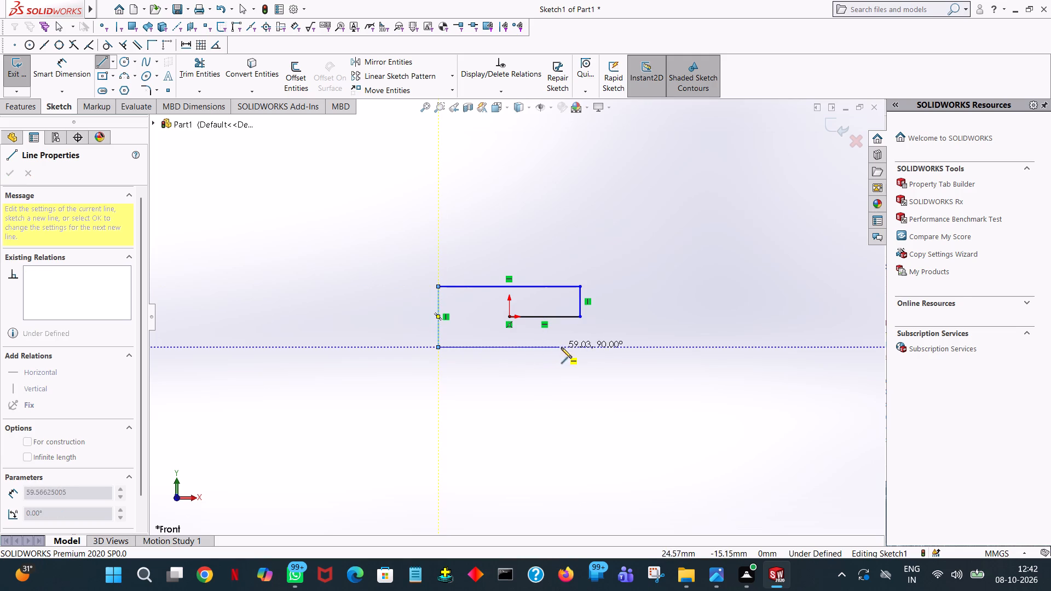
{"action": "left_click", "coordinate": [578, 347]}
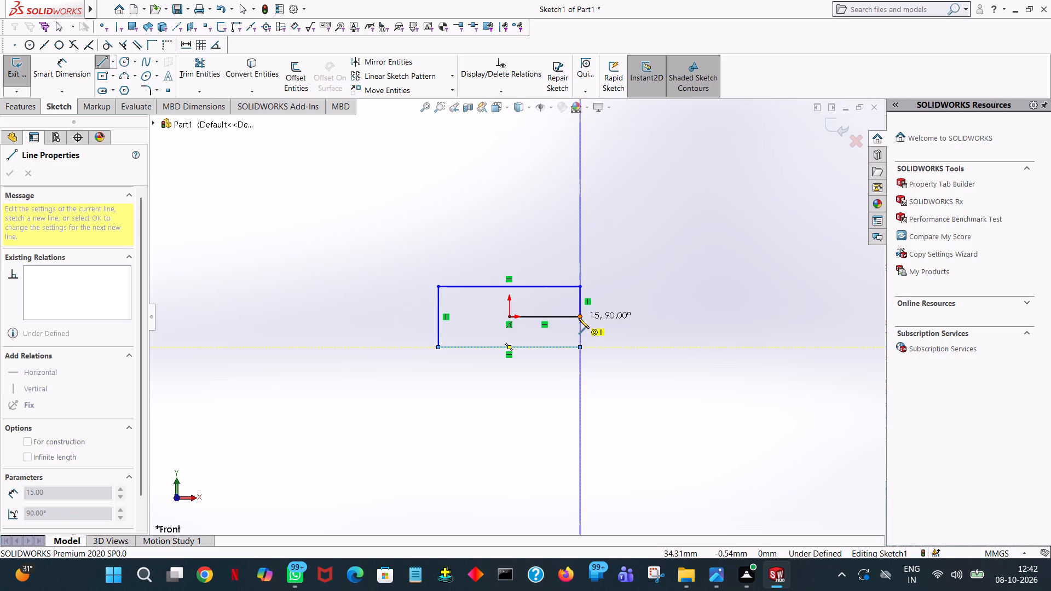
{"action": "left_click", "coordinate": [579, 318]}
{"action": "right_click", "coordinate": [579, 318]}
{"action": "left_click", "coordinate": [605, 334]}
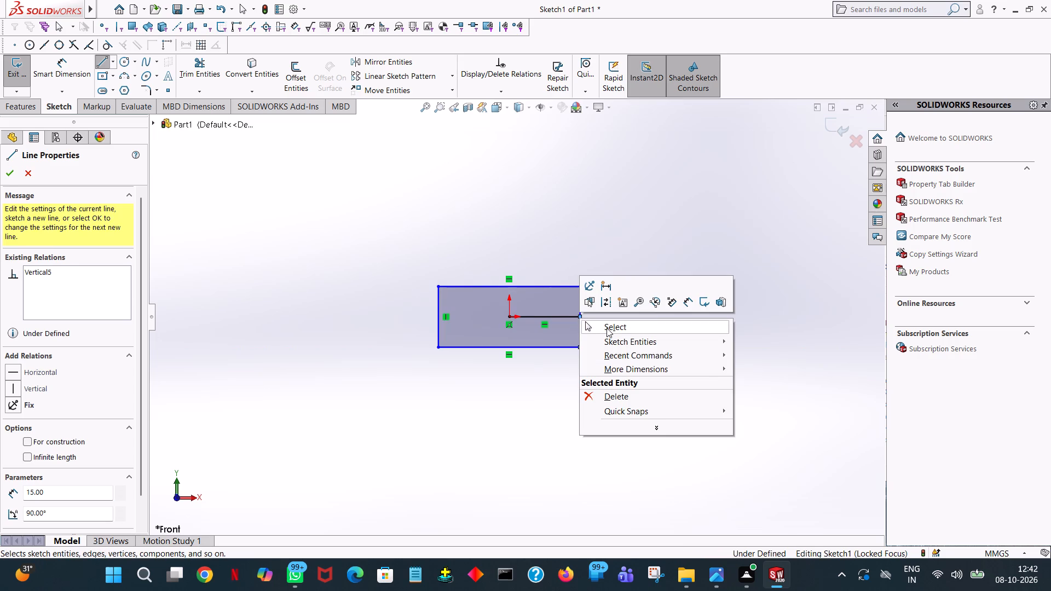
{"action": "left_click", "coordinate": [607, 328]}
Trim away the 35 mm line inside the rectangle using Trim to closest.
{"action": "left_click", "coordinate": [211, 70]}
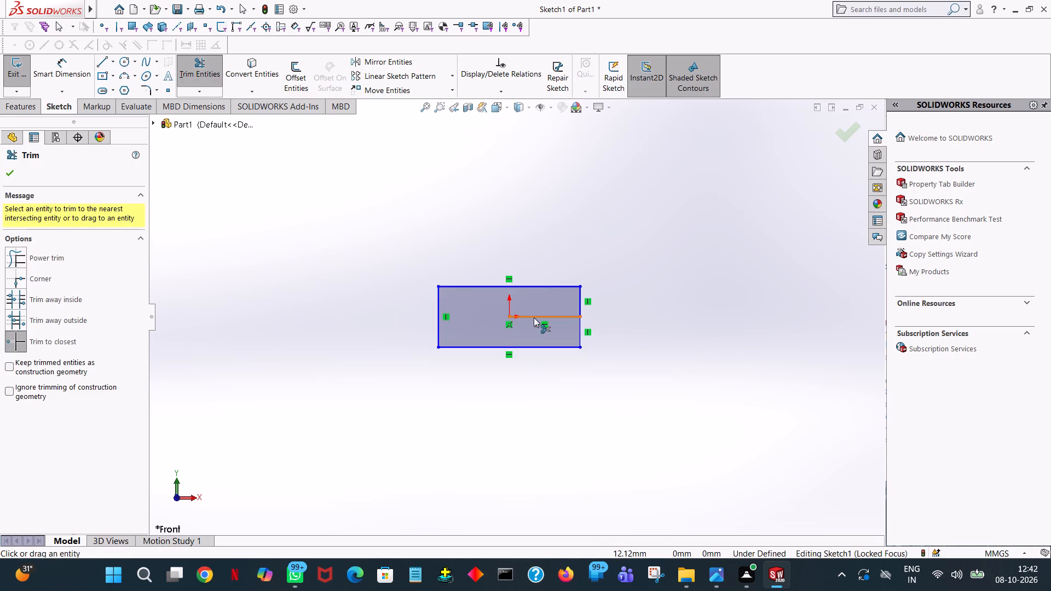
{"action": "left_click", "coordinate": [534, 318]}
{"action": "left_click", "coordinate": [11, 169]}
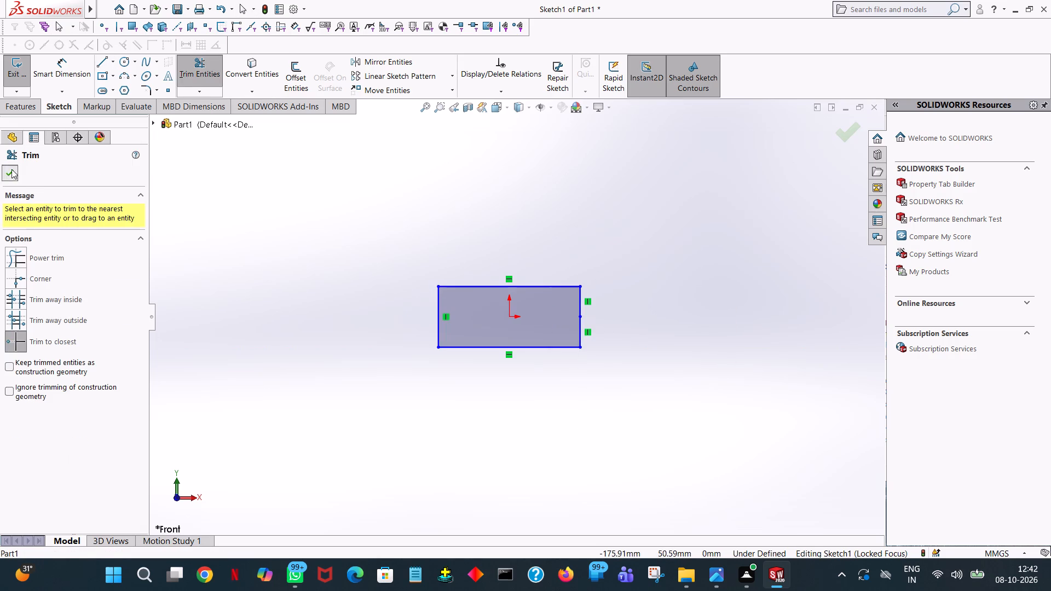
{"action": "left_click", "coordinate": [392, 152]}
Dimension the rectangle's top edge as 70 mm and its left edge as 30 mm.
{"action": "left_click", "coordinate": [56, 62]}
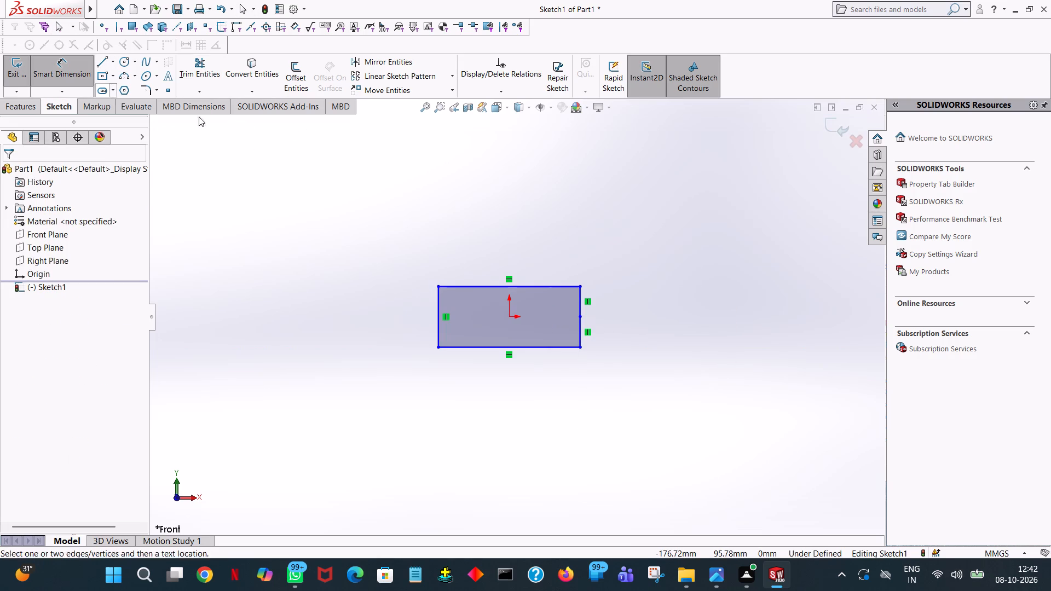
{"action": "left_click_drag", "start_coordinate": [524, 282], "coordinate": [530, 278]}
{"action": "left_click", "coordinate": [540, 230]}
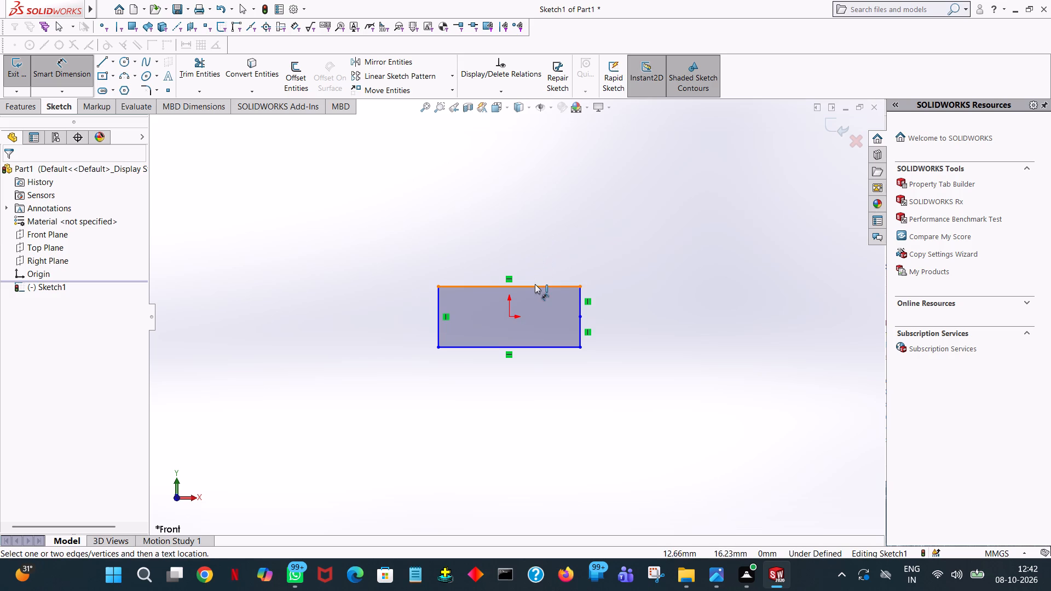
{"action": "left_click", "coordinate": [535, 285]}
{"action": "left_click", "coordinate": [541, 231]}
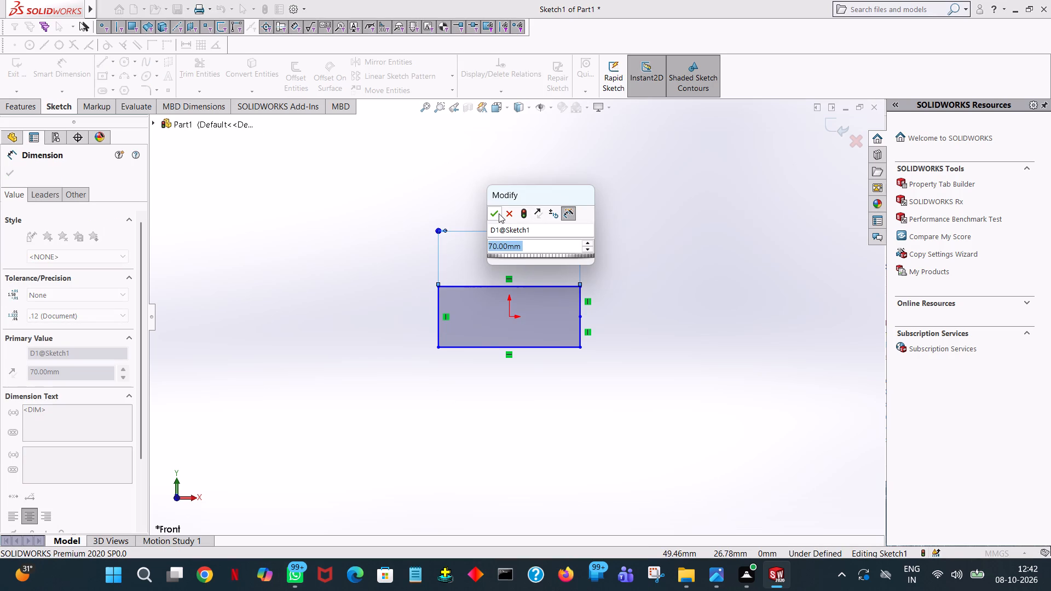
{"action": "left_click", "coordinate": [499, 213]}
{"action": "left_click", "coordinate": [388, 240]}
{"action": "left_click", "coordinate": [438, 323]}
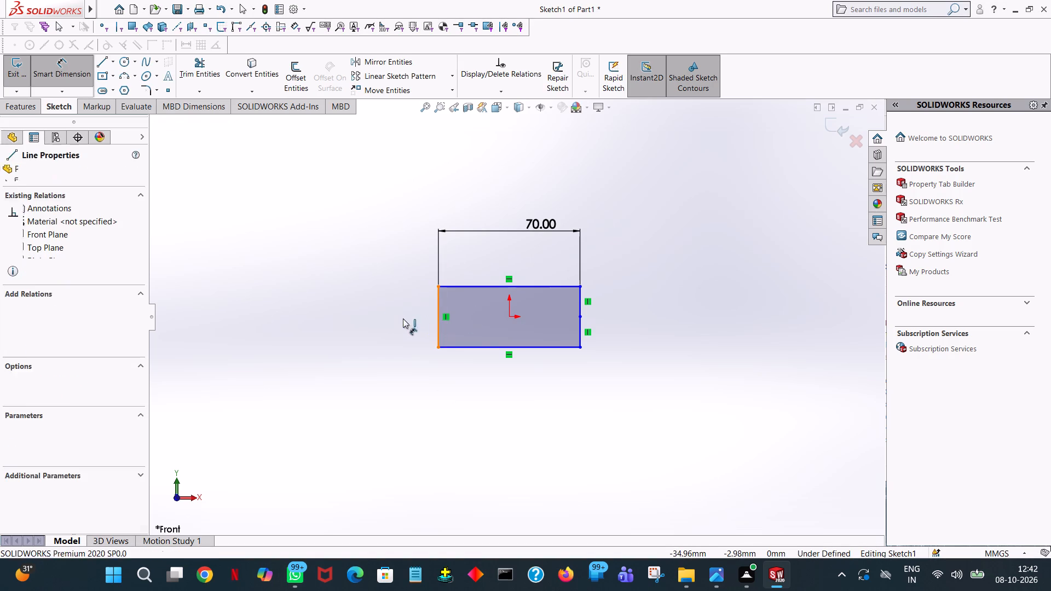
{"action": "left_click", "coordinate": [401, 318]}
{"action": "left_click", "coordinate": [347, 301]}
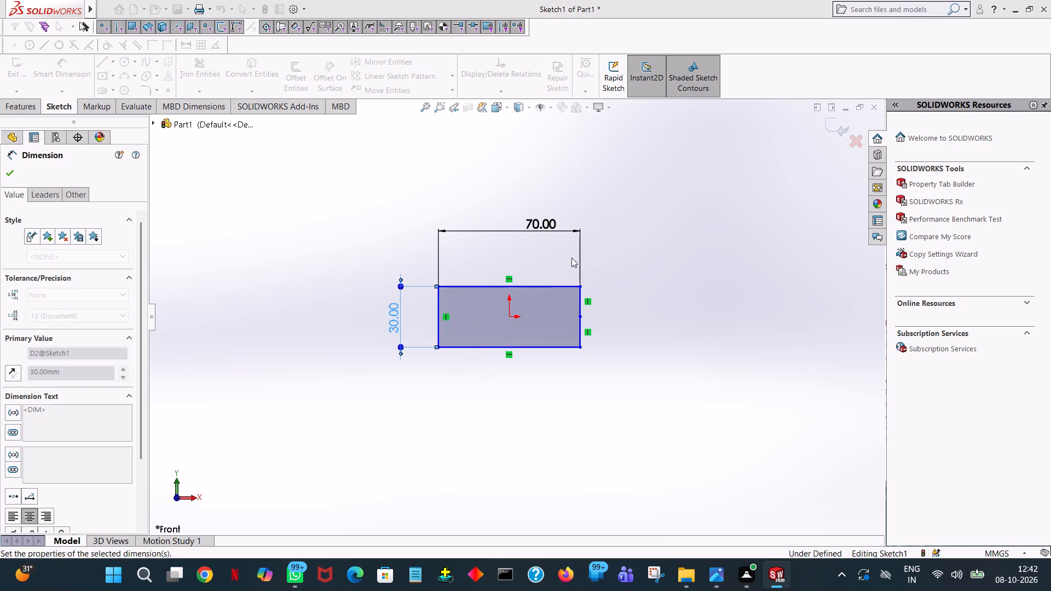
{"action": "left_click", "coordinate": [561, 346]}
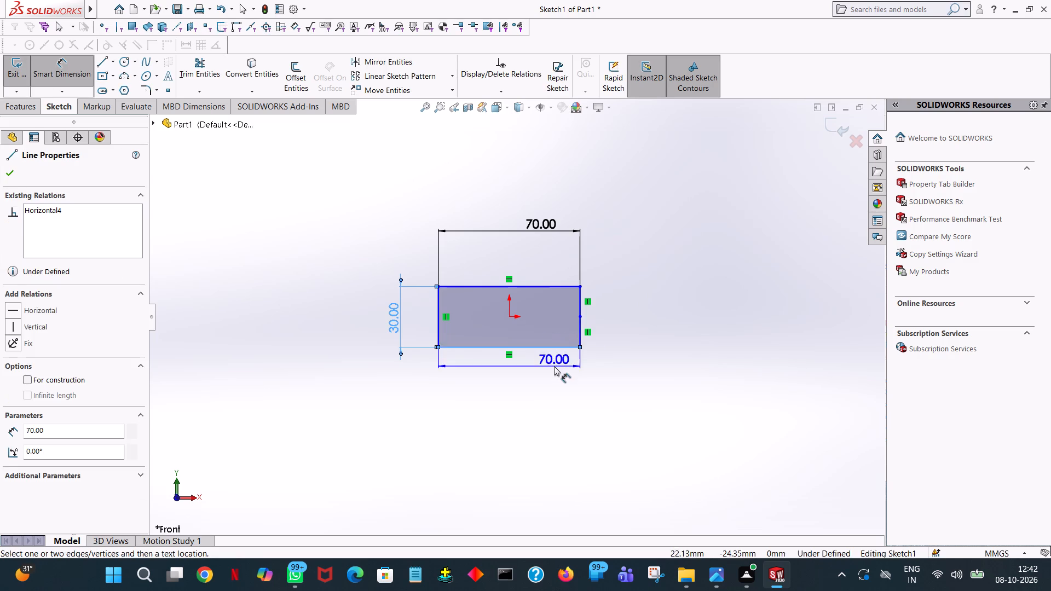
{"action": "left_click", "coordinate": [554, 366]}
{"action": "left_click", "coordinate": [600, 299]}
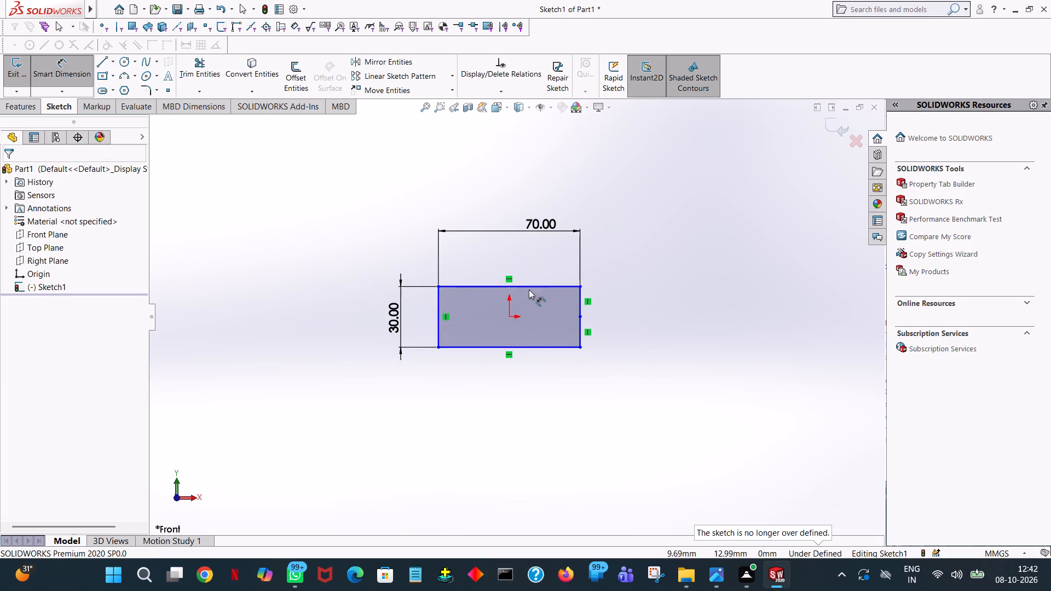
Locate the rectangle about the origin with a 15 mm dimension from the top edge and a 35 mm dimension from the left edge.
{"action": "left_click", "coordinate": [533, 283]}
{"action": "left_click", "coordinate": [509, 316]}
{"action": "left_click", "coordinate": [656, 291]}
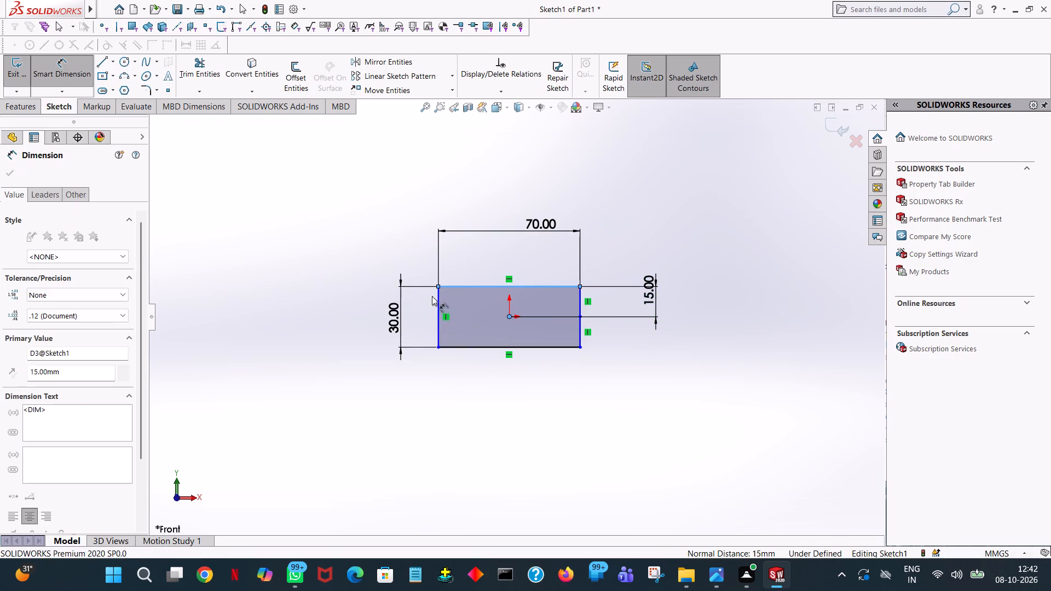
{"action": "left_click", "coordinate": [603, 273]}
{"action": "left_click", "coordinate": [674, 198]}
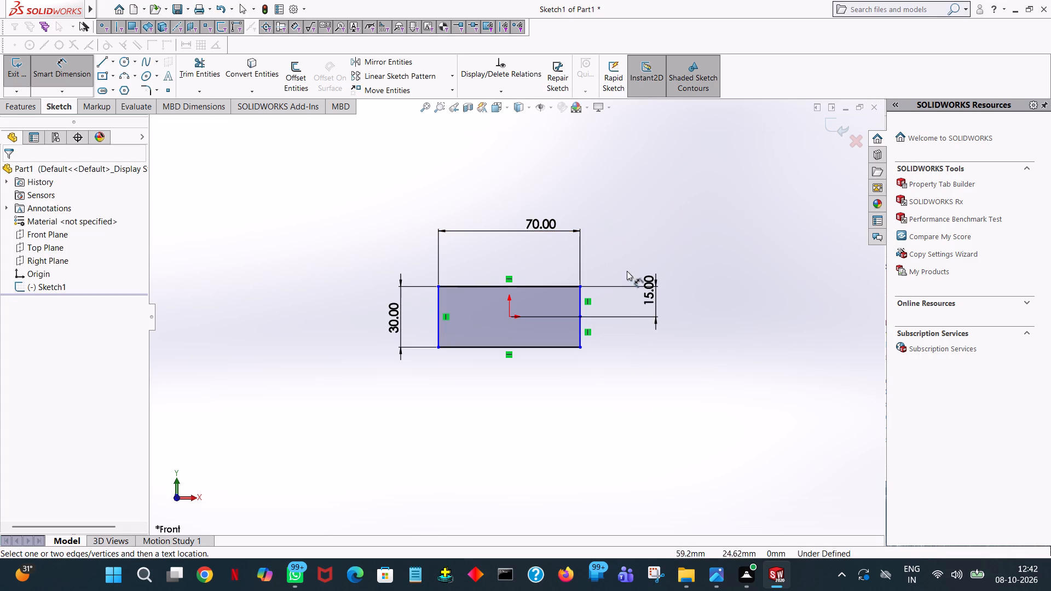
{"action": "left_click", "coordinate": [440, 311]}
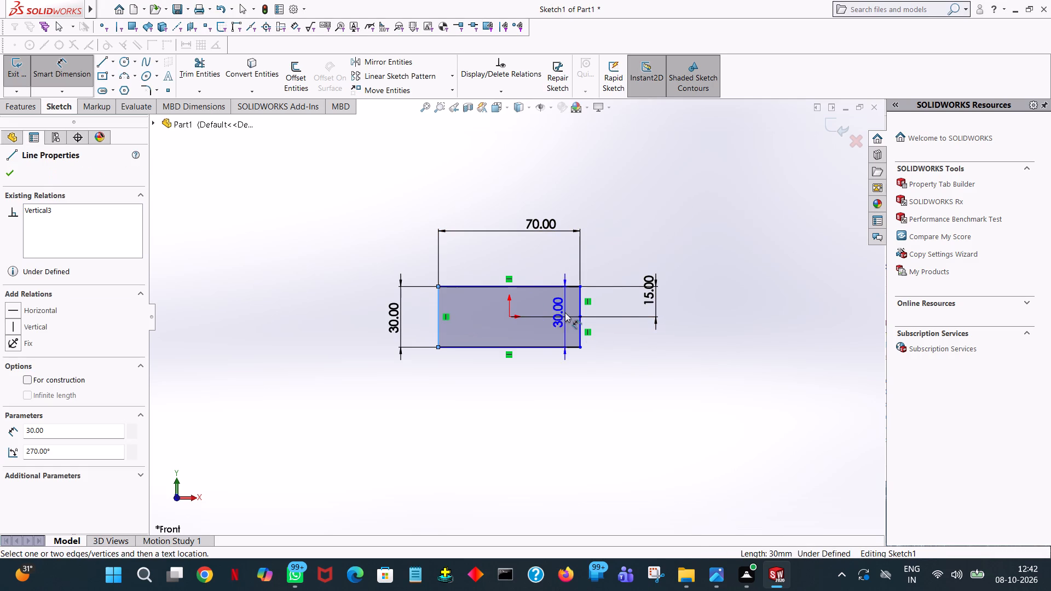
{"action": "left_click", "coordinate": [510, 315]}
{"action": "left_click", "coordinate": [500, 377]}
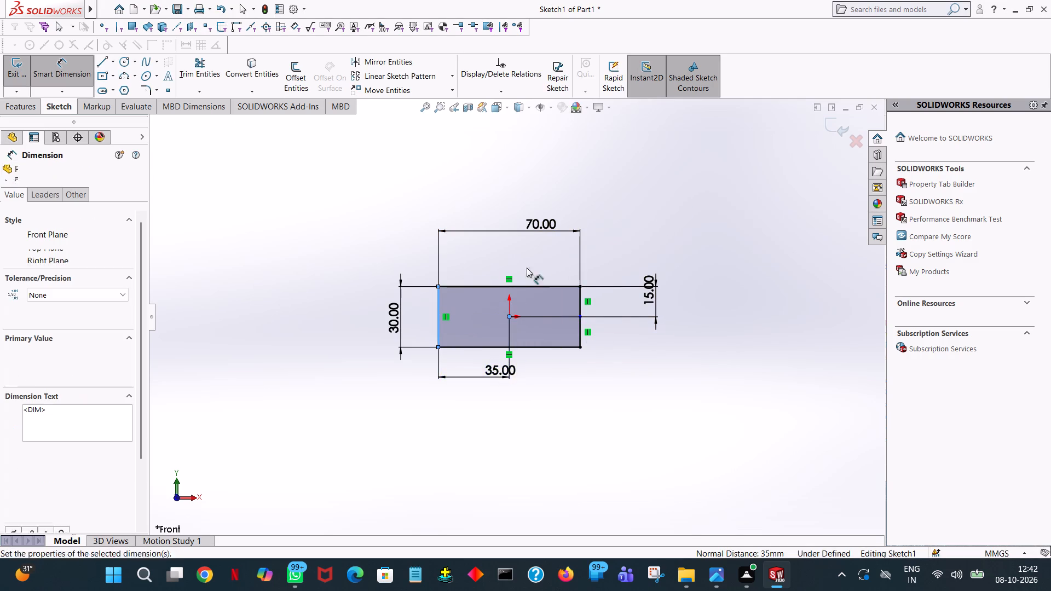
{"action": "left_click", "coordinate": [454, 358]}
{"action": "left_click", "coordinate": [704, 177]}
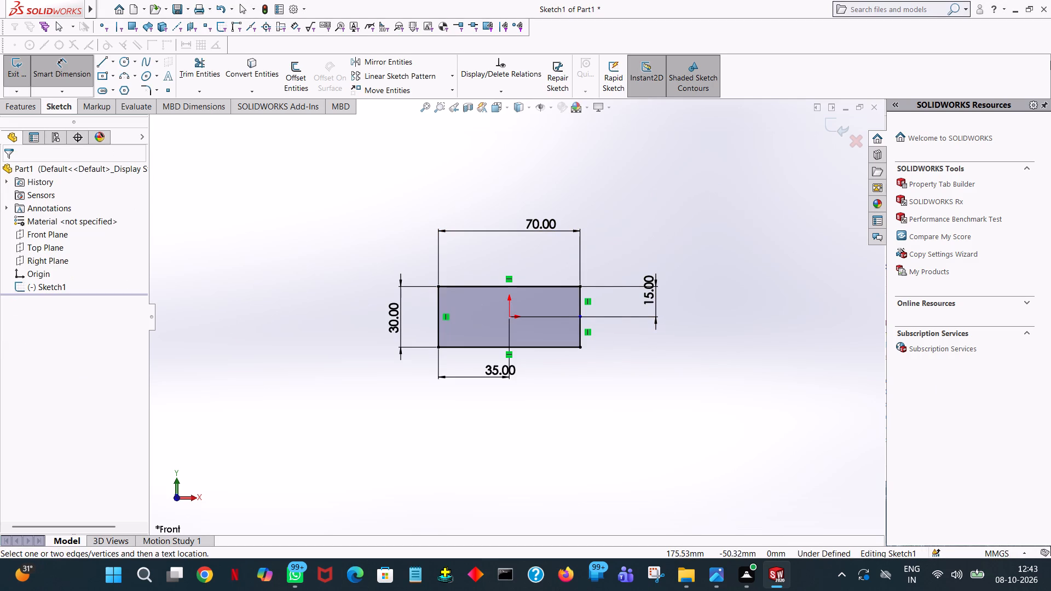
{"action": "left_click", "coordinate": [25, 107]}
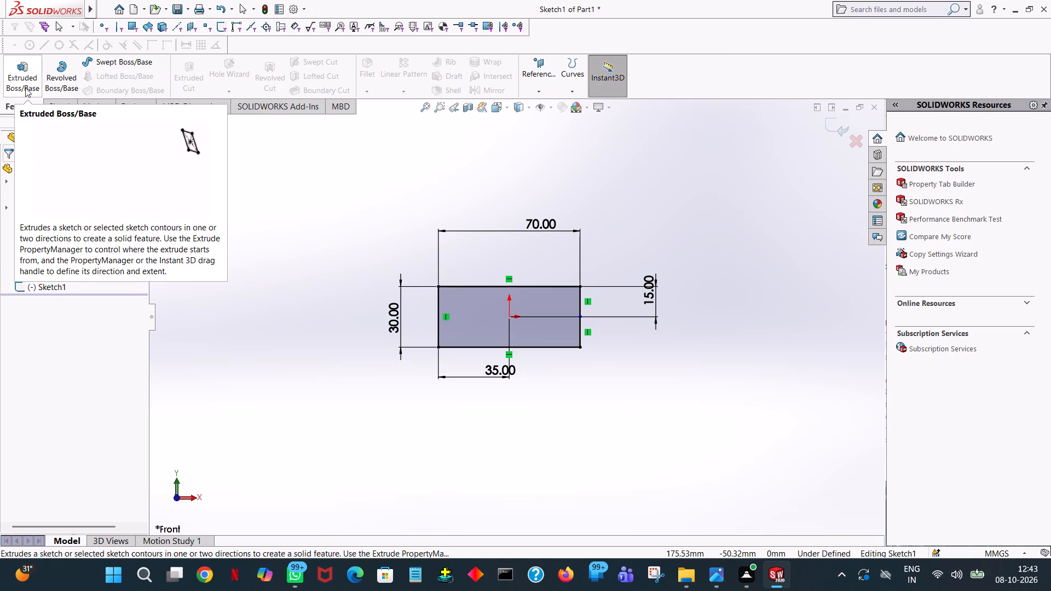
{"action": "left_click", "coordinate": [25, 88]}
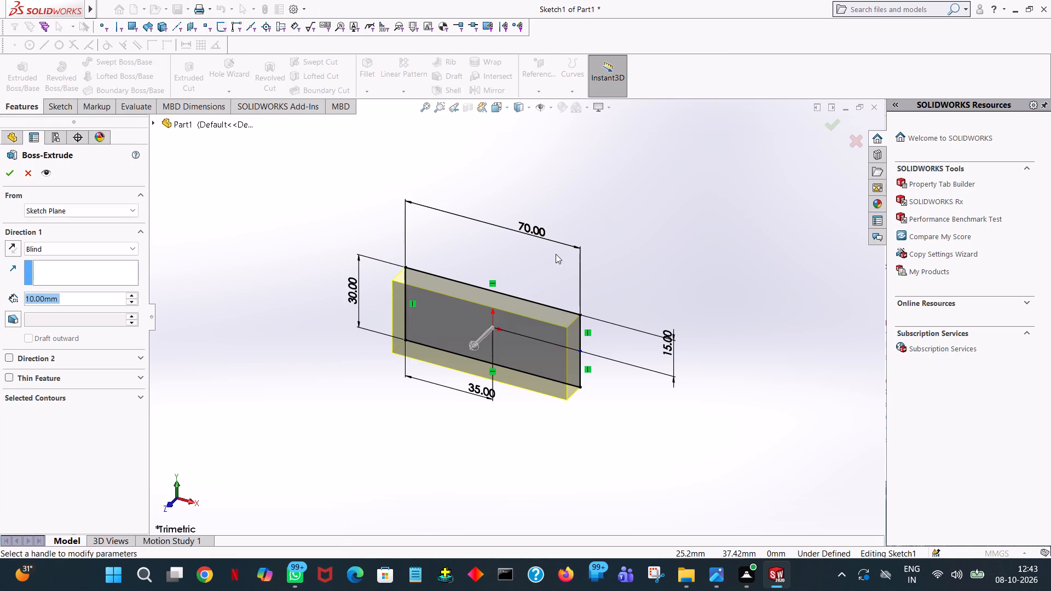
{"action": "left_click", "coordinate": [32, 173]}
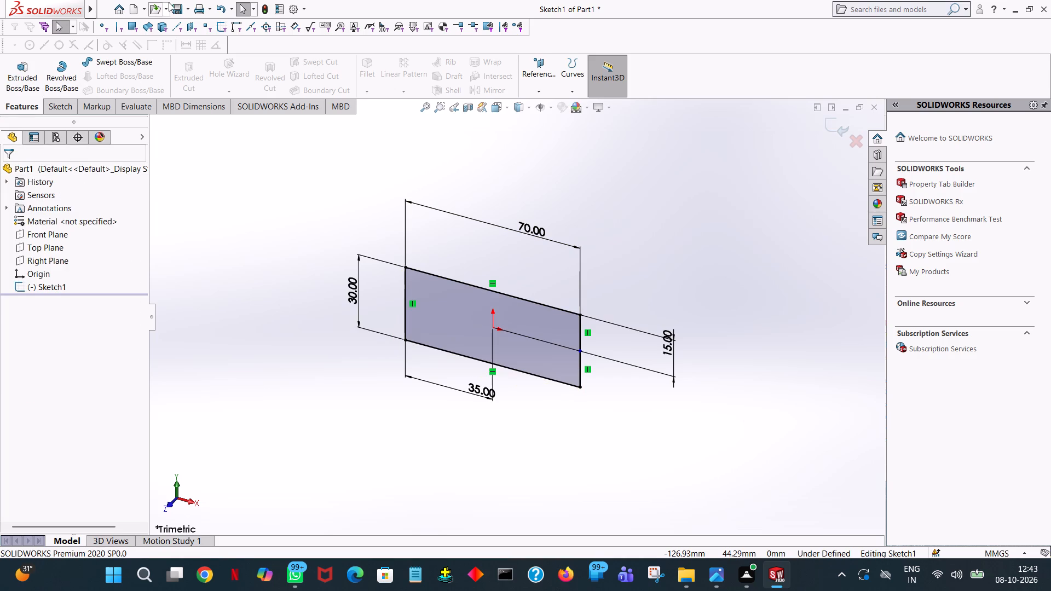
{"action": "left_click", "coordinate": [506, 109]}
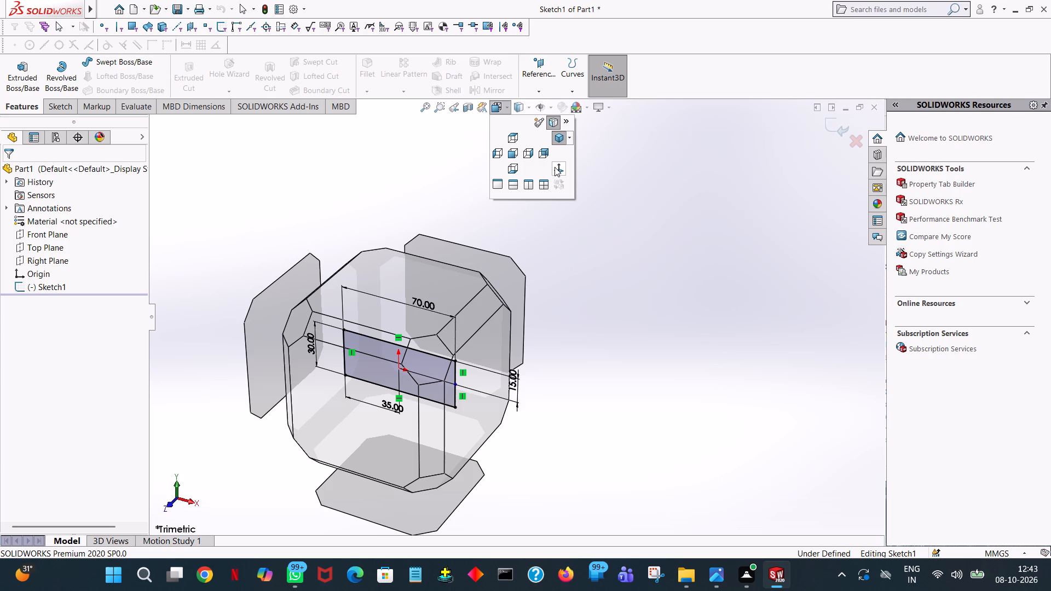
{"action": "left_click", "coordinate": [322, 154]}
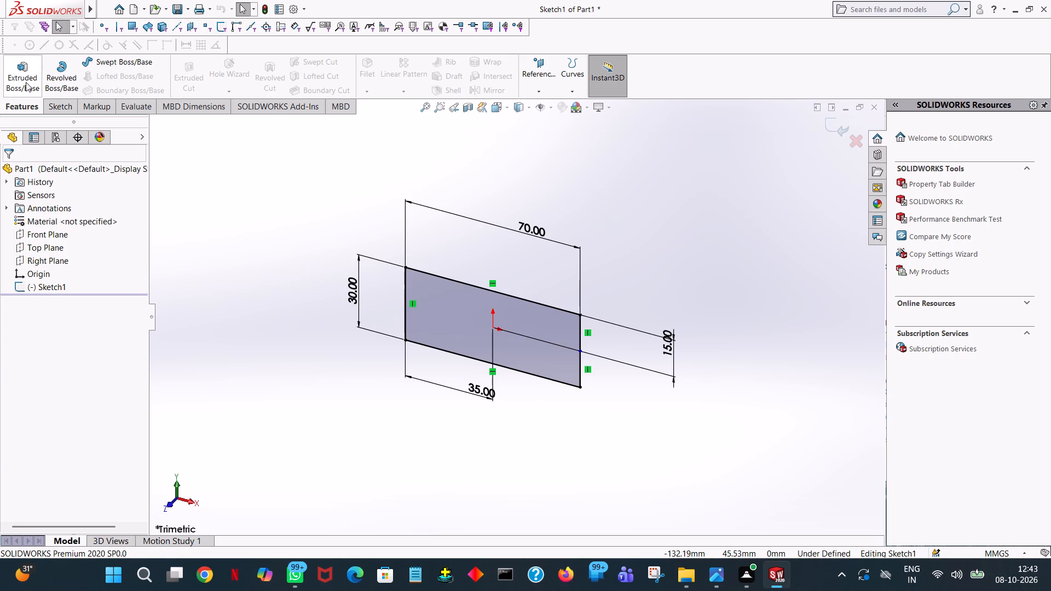
Extrude the 70 x 30 mm rectangle as a boss with the Mid Plane end condition and a depth of 30 mm.
{"action": "left_click", "coordinate": [26, 82]}
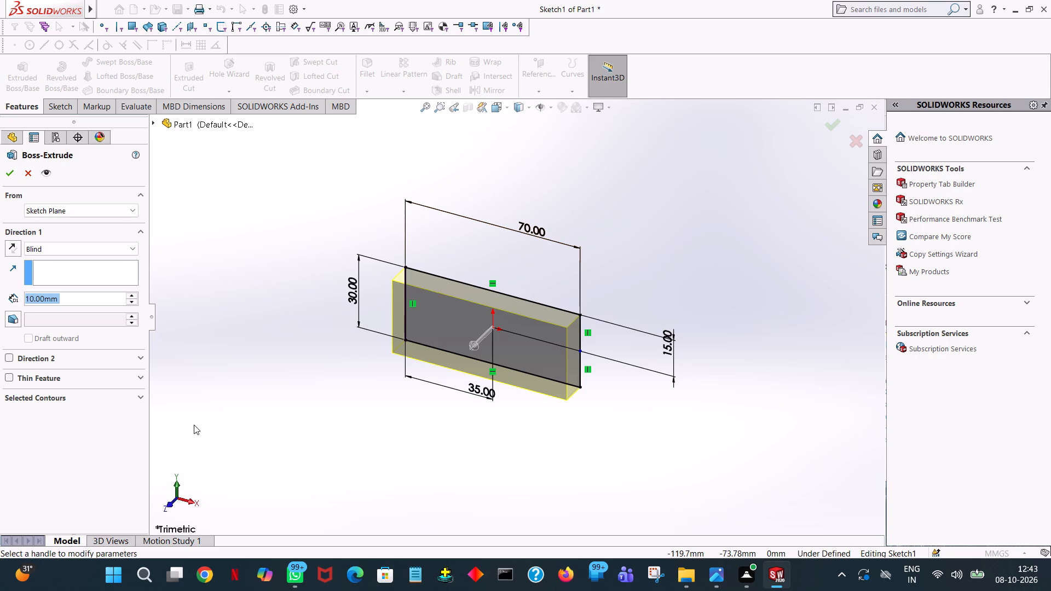
{"action": "left_click", "coordinate": [125, 247]}
{"action": "left_click", "coordinate": [72, 306]}
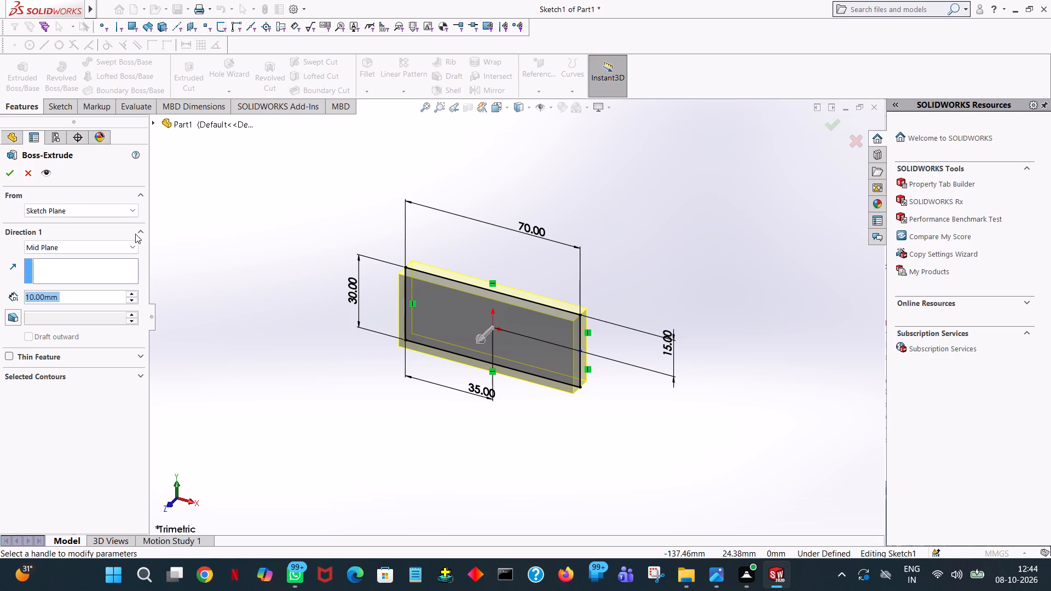
{"action": "double_click", "coordinate": [132, 293]}
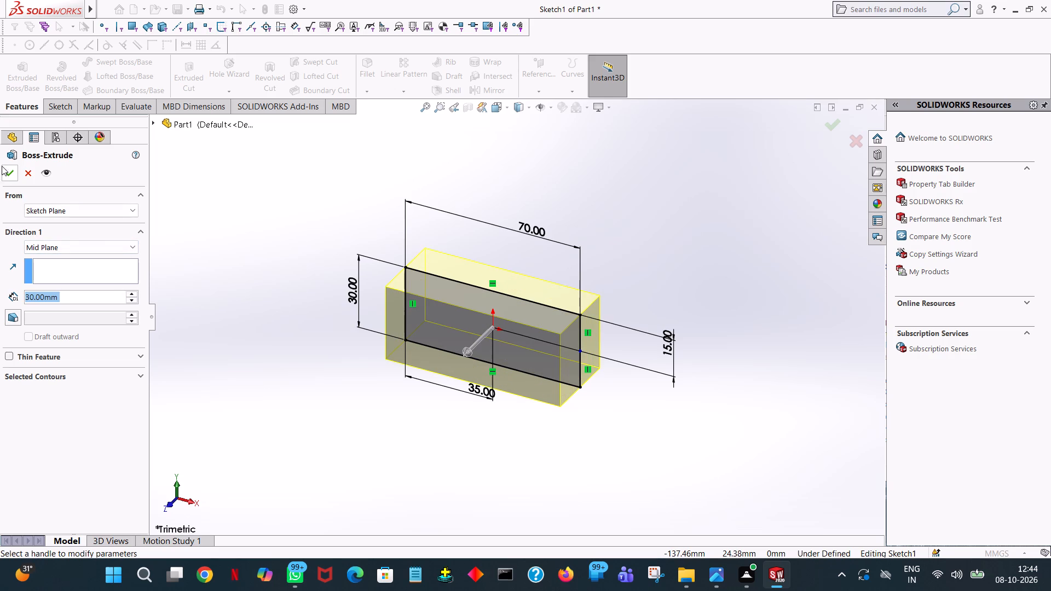
{"action": "left_click", "coordinate": [7, 177]}
Start an Extruded Cut sketch on the block's front 70 x 30 mm face.
{"action": "left_click", "coordinate": [564, 219]}
{"action": "middle_click_drag", "start_coordinate": [593, 299], "coordinate": [627, 256]}
{"action": "scroll", "coordinate": [613, 282], "scroll_direction": "up", "scroll_amount": 1}
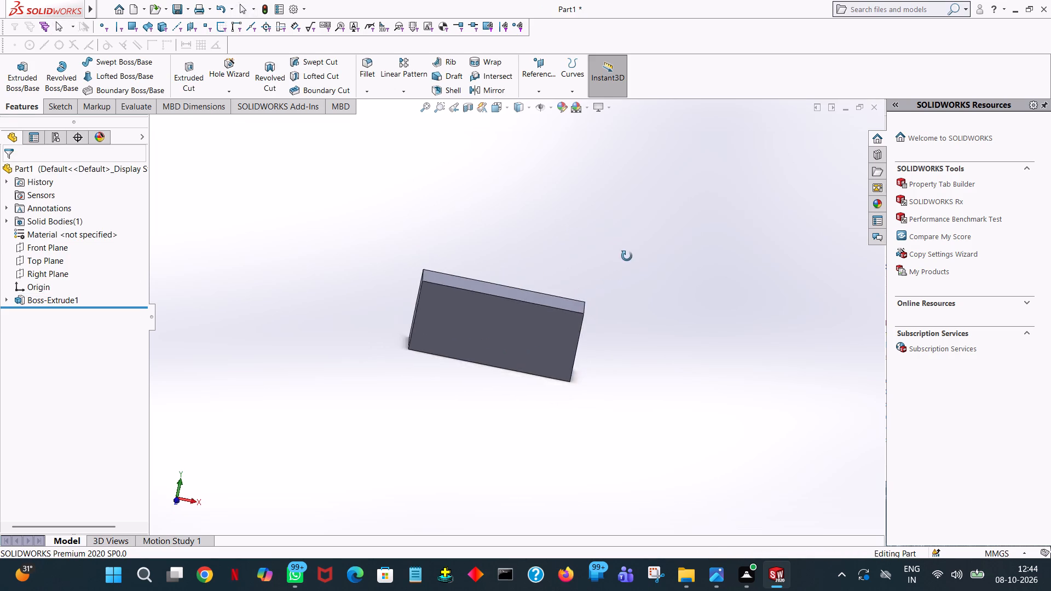
{"action": "middle_click_drag", "start_coordinate": [627, 256], "coordinate": [600, 287]}
{"action": "scroll", "coordinate": [600, 287], "scroll_direction": "up", "scroll_amount": 1}
{"action": "left_click", "coordinate": [205, 82]}
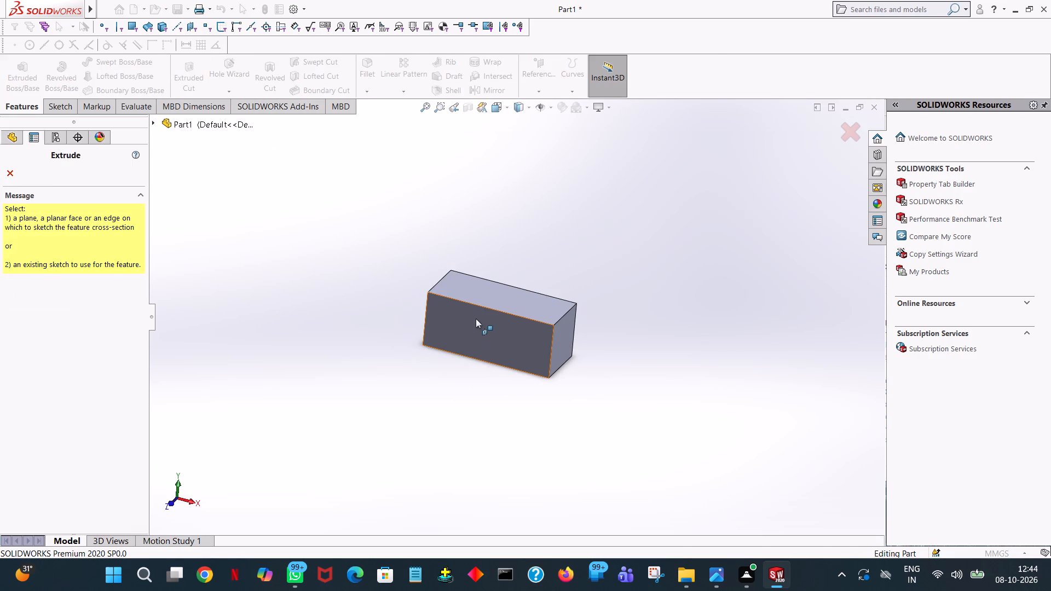
{"action": "left_click", "coordinate": [476, 318]}
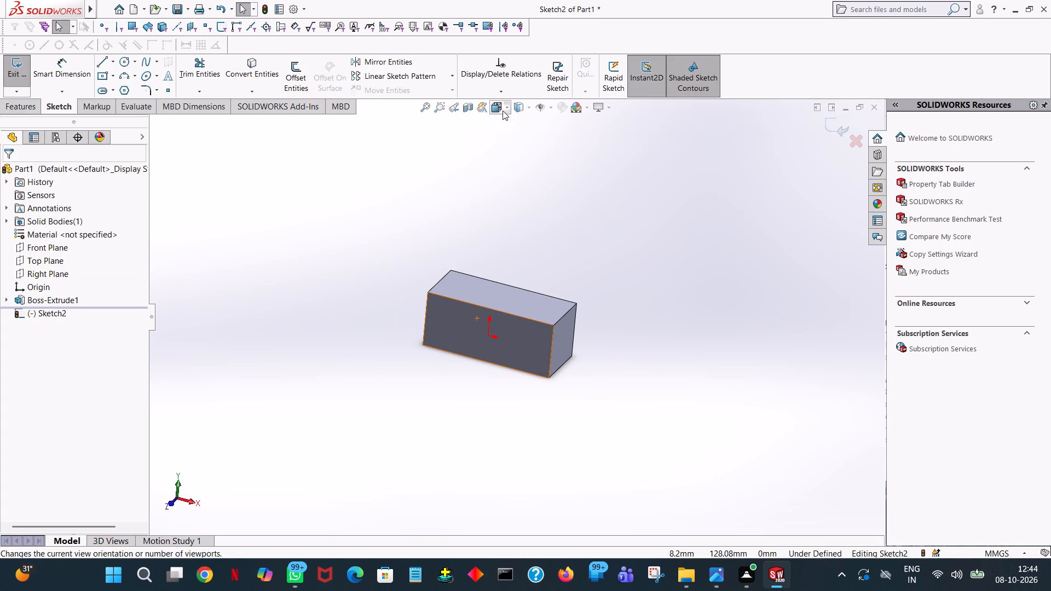
{"action": "left_click", "coordinate": [503, 111]}
{"action": "left_click", "coordinate": [553, 167]}
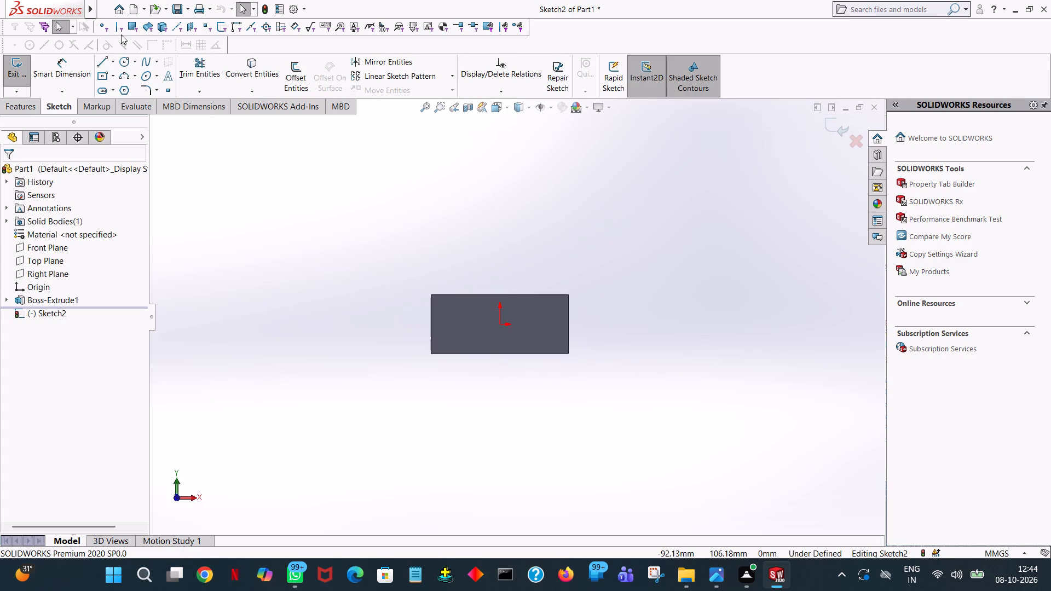
Sketch a horizontal line from the origin toward the face's right edge and set its length to 20 mm.
{"action": "left_click", "coordinate": [102, 61]}
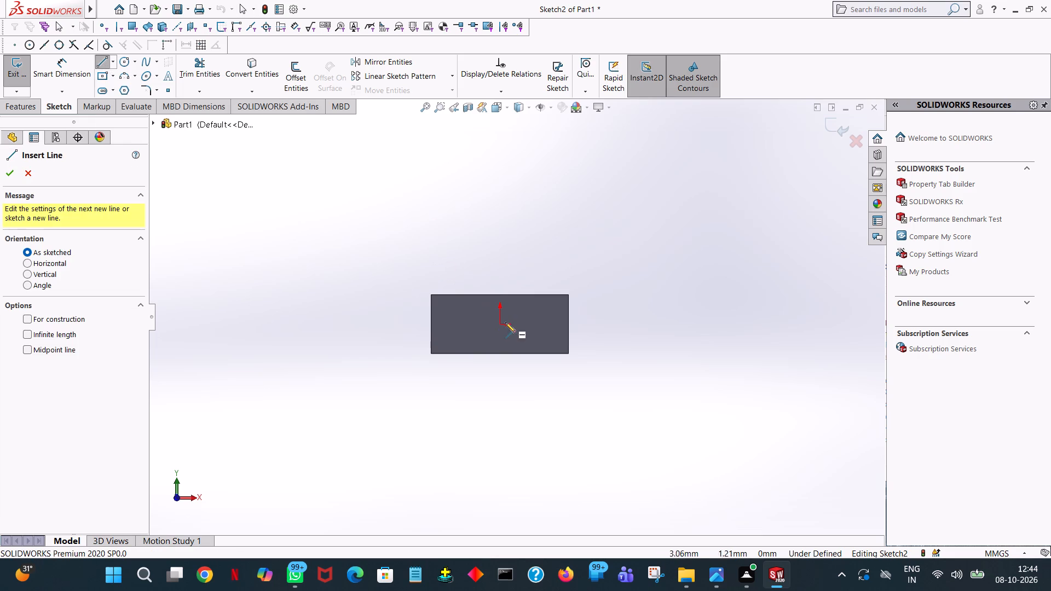
{"action": "left_click", "coordinate": [499, 323]}
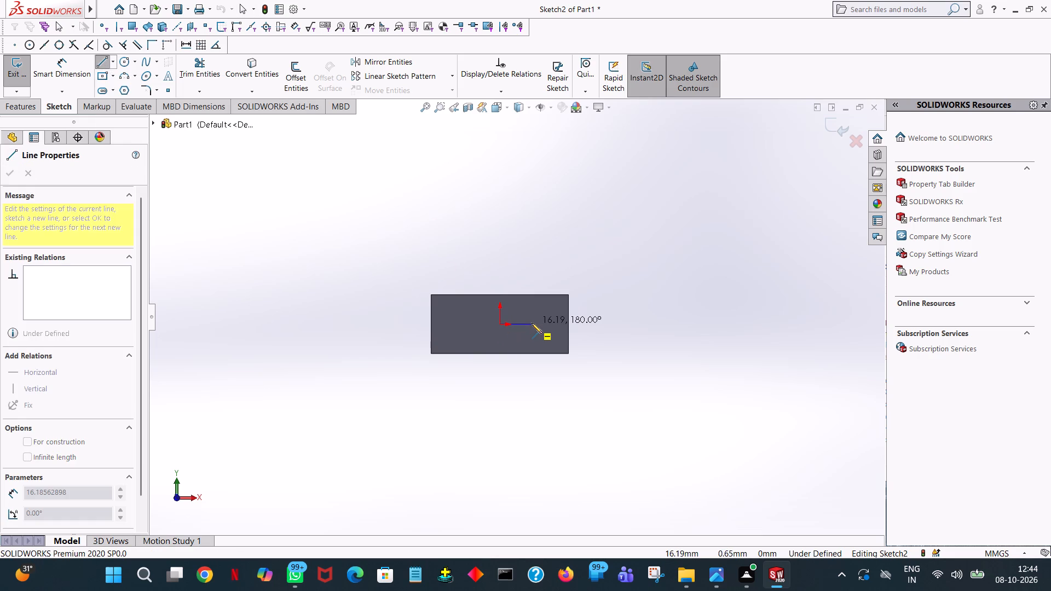
{"action": "left_click", "coordinate": [532, 323]}
{"action": "right_click", "coordinate": [529, 322]}
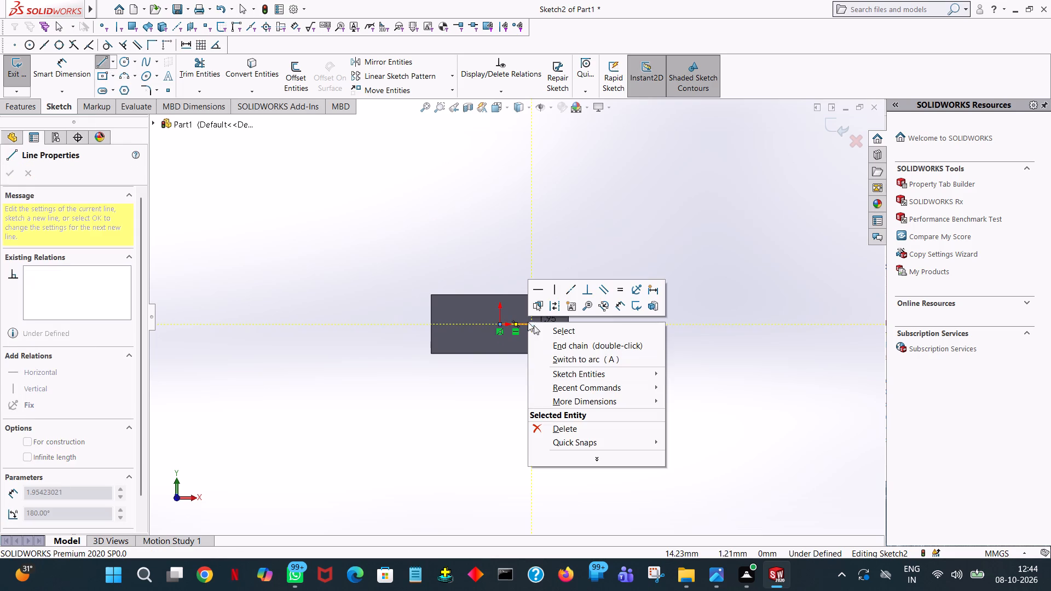
{"action": "left_click", "coordinate": [573, 328]}
{"action": "left_click", "coordinate": [531, 322]}
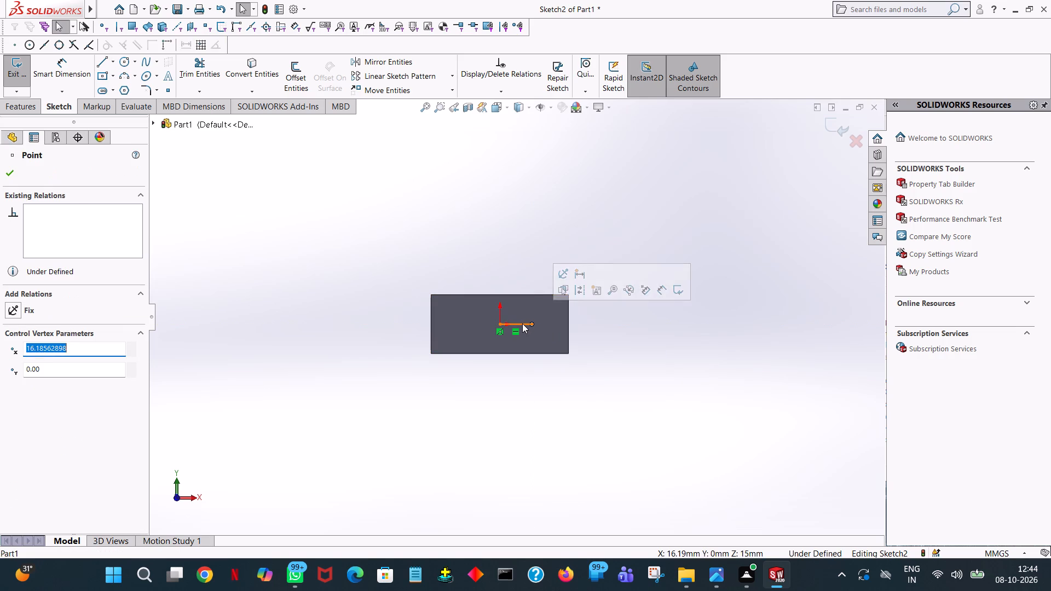
{"action": "left_click", "coordinate": [522, 323]}
{"action": "type", "text": "20"}
{"action": "key", "text": "Return"}
{"action": "right_click", "coordinate": [522, 323]}
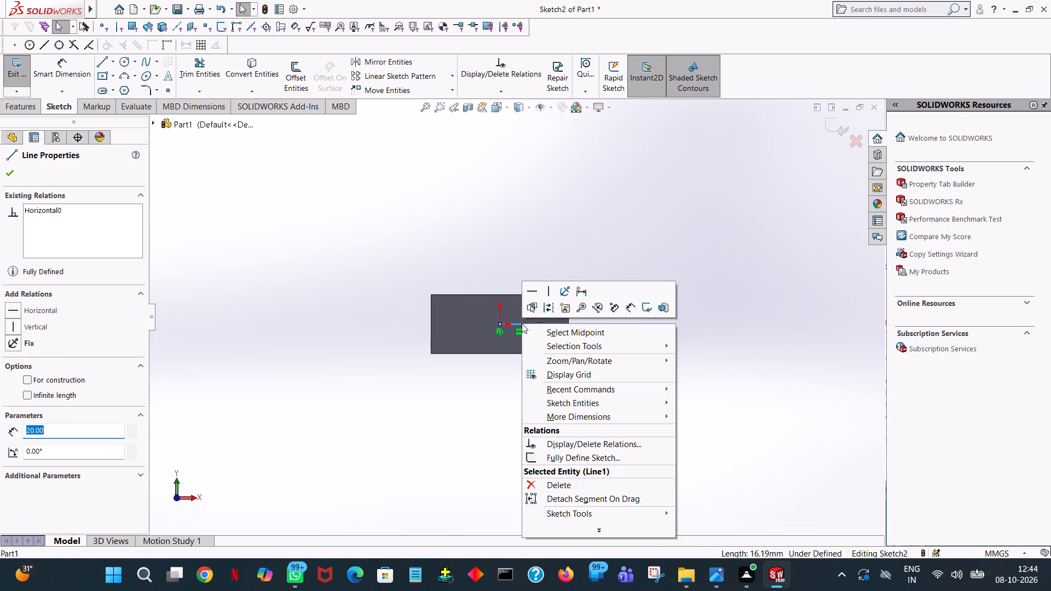
{"action": "left_click", "coordinate": [531, 229]}
Sketch a second horizontal line from the origin toward the face's left edge with a length of 20 mm.
{"action": "left_click", "coordinate": [102, 59]}
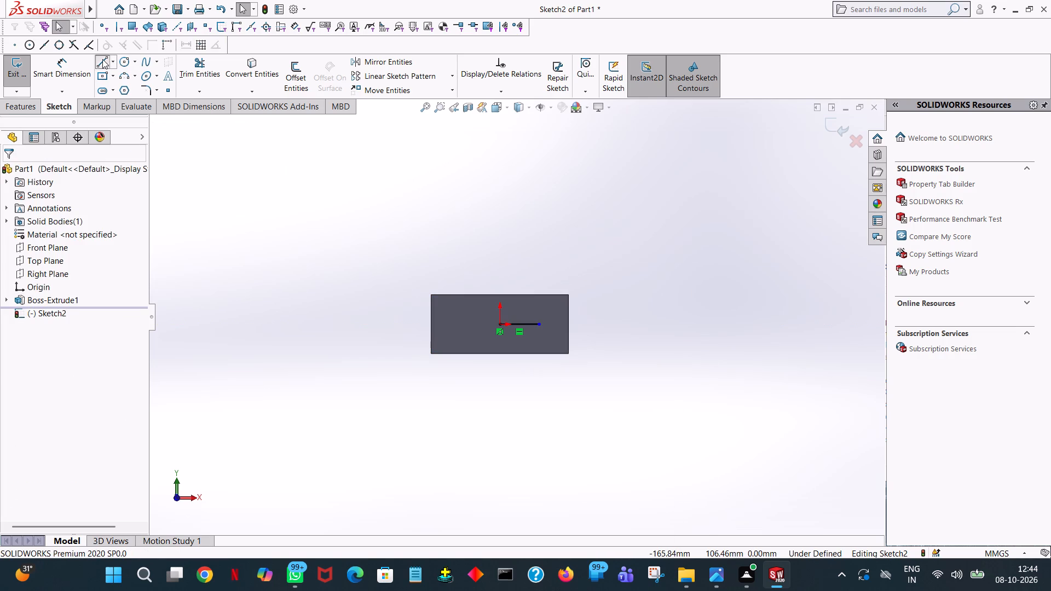
{"action": "left_click", "coordinate": [500, 326]}
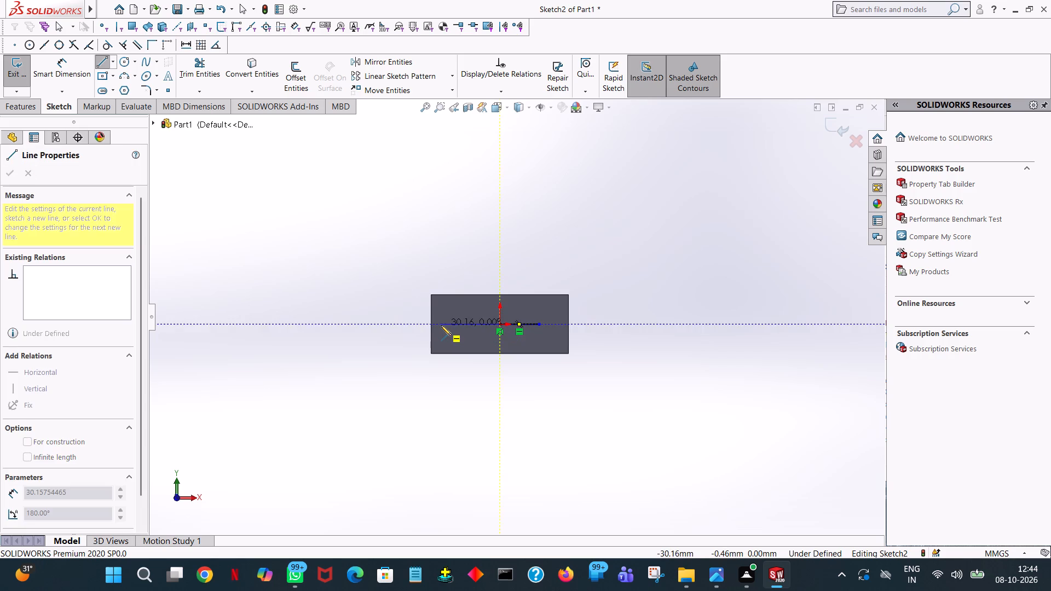
{"action": "left_click", "coordinate": [441, 325]}
{"action": "type", "text": "20"}
{"action": "key", "text": "Return"}
{"action": "right_click", "coordinate": [441, 325]}
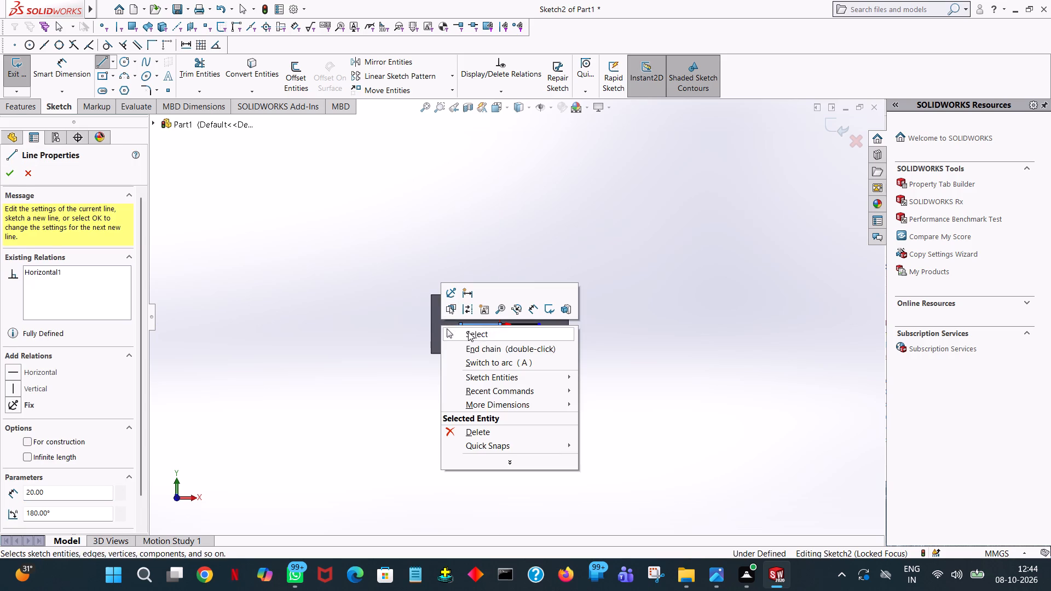
{"action": "left_click", "coordinate": [468, 332]}
{"action": "left_click", "coordinate": [452, 260]}
Draw a circle of radius 10 mm centred on the outer end of the right-hand line.
{"action": "left_click", "coordinate": [126, 61]}
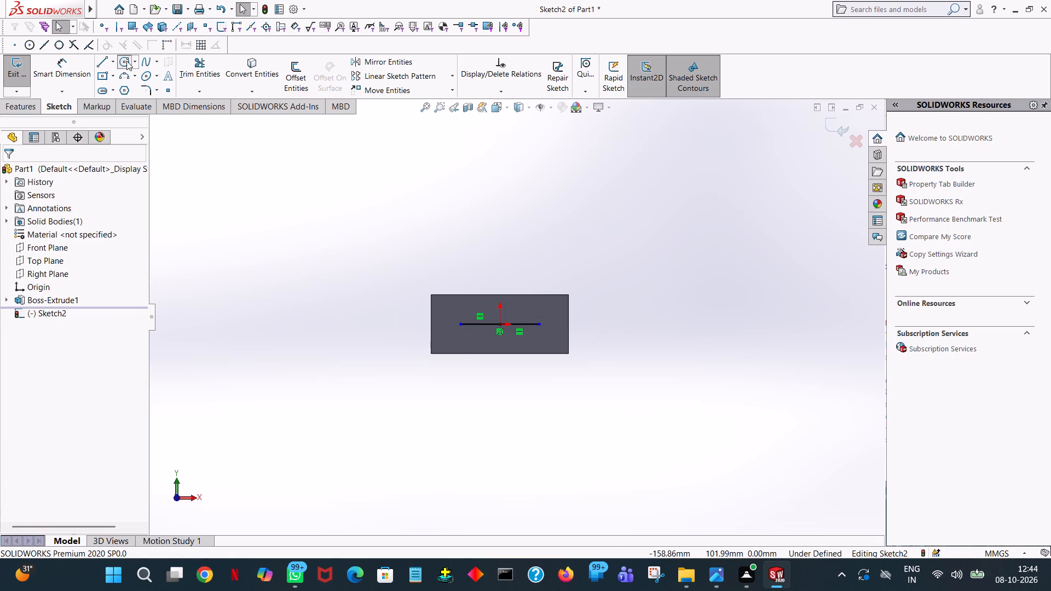
{"action": "left_click", "coordinate": [540, 323]}
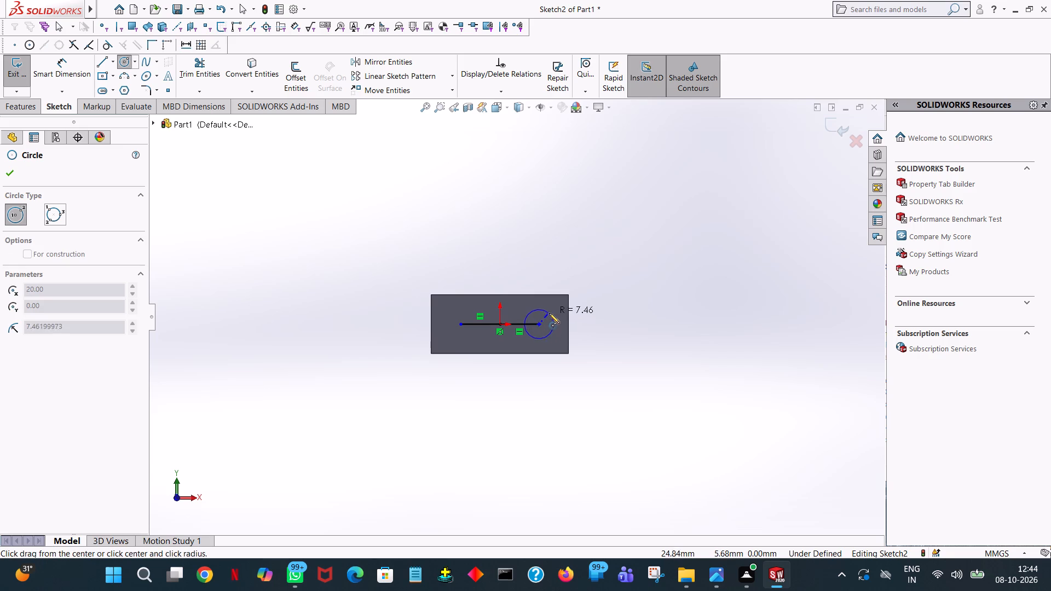
{"action": "left_click", "coordinate": [550, 312]}
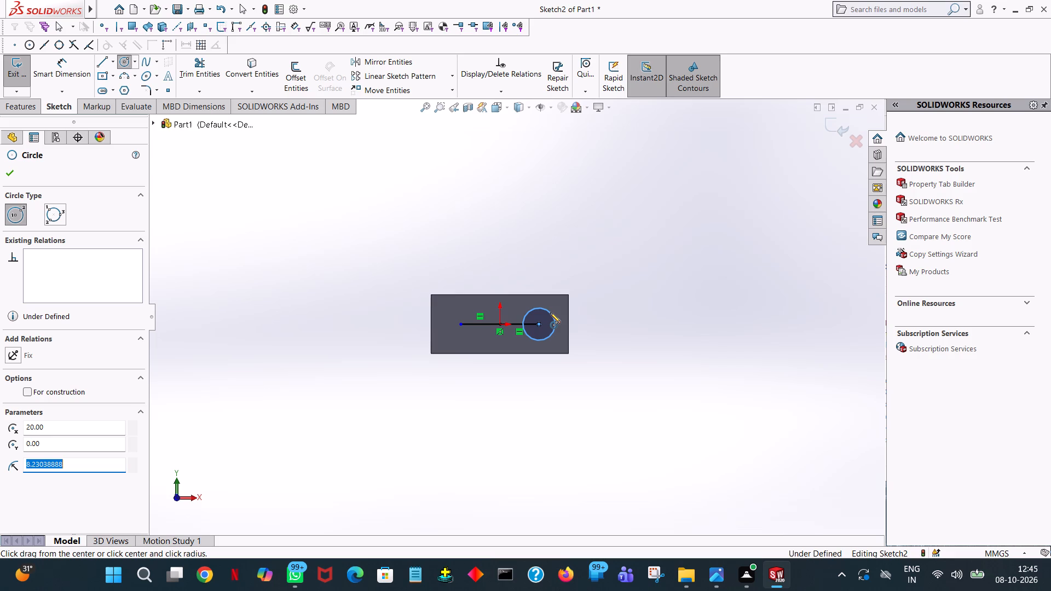
{"action": "type", "text": "10"}
{"action": "key", "text": "Return"}
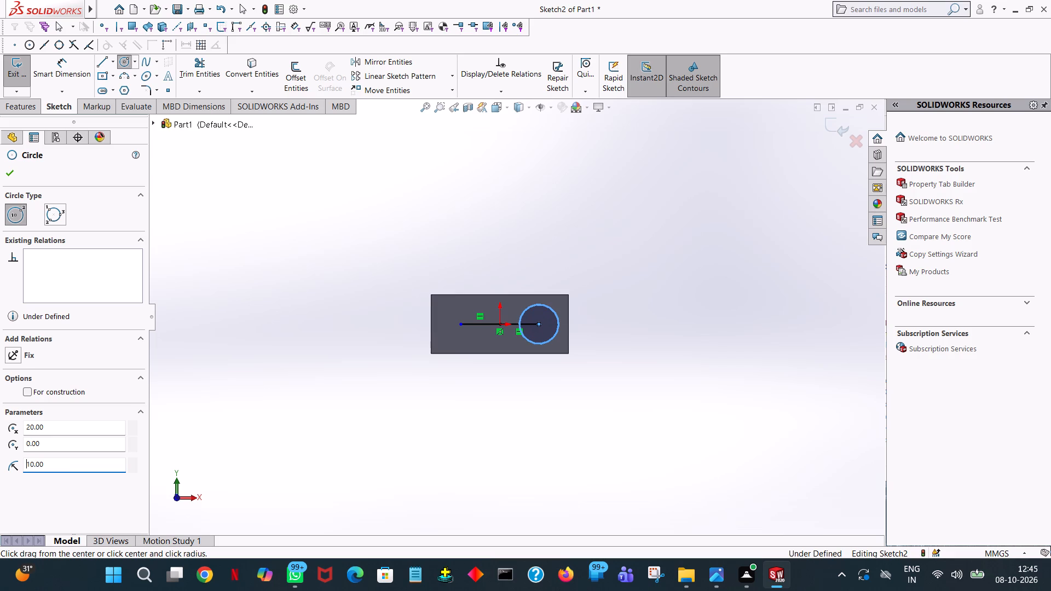
Draw a matching circle of radius 10 mm centred on the outer end of the left-hand line.
{"action": "left_click", "coordinate": [463, 326]}
{"action": "left_click", "coordinate": [460, 310]}
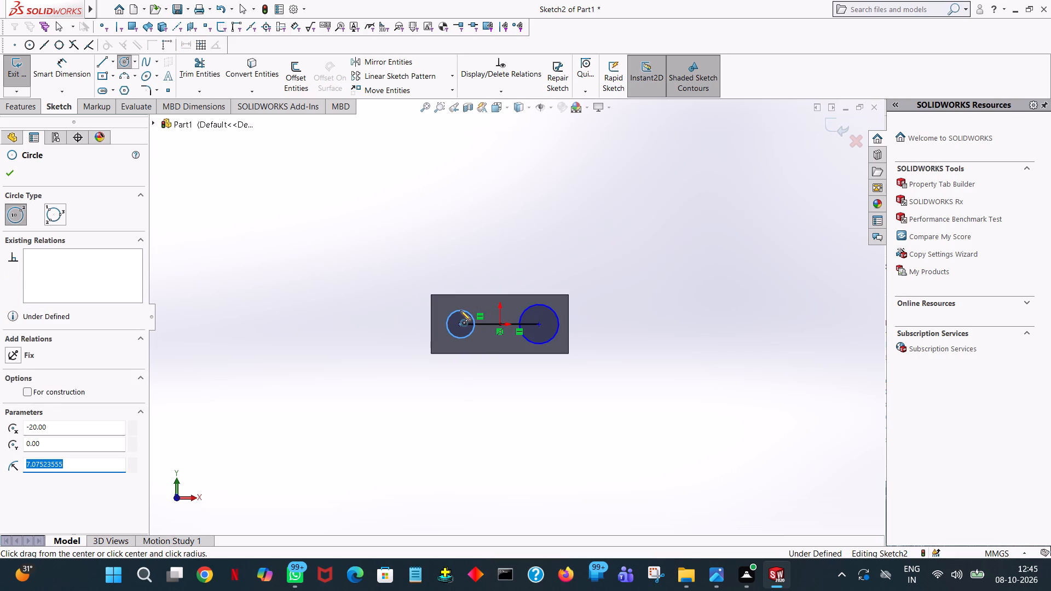
{"action": "type", "text": "10"}
{"action": "key", "text": "Return"}
{"action": "right_click", "coordinate": [355, 183]}
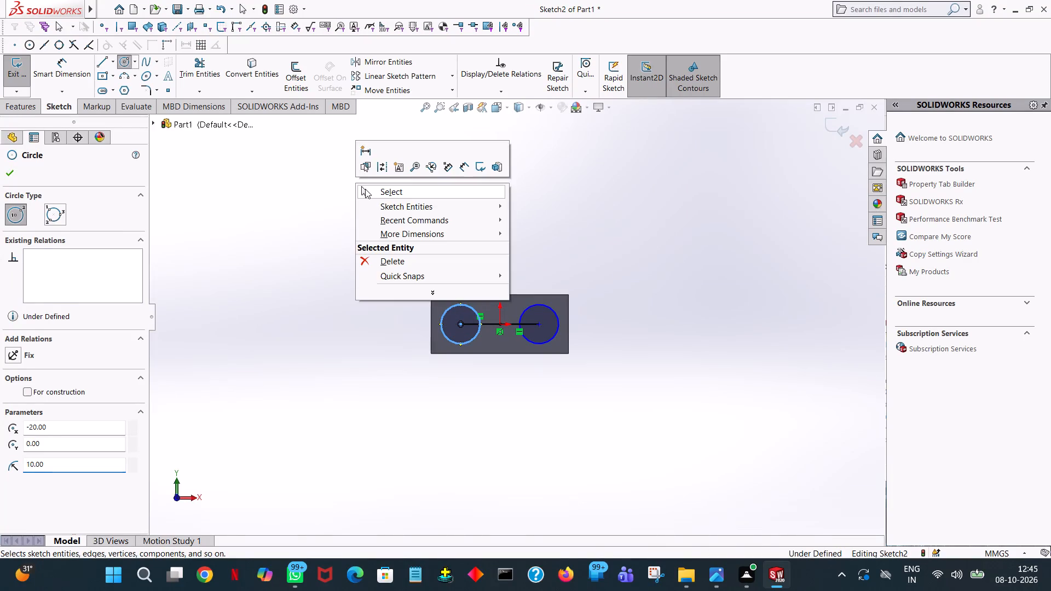
{"action": "left_click", "coordinate": [366, 189]}
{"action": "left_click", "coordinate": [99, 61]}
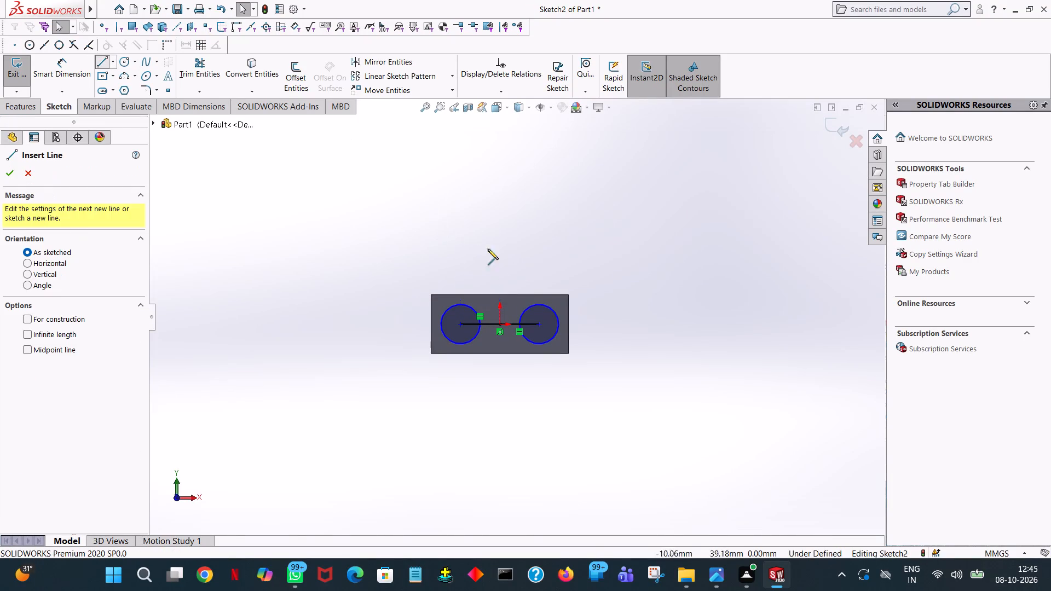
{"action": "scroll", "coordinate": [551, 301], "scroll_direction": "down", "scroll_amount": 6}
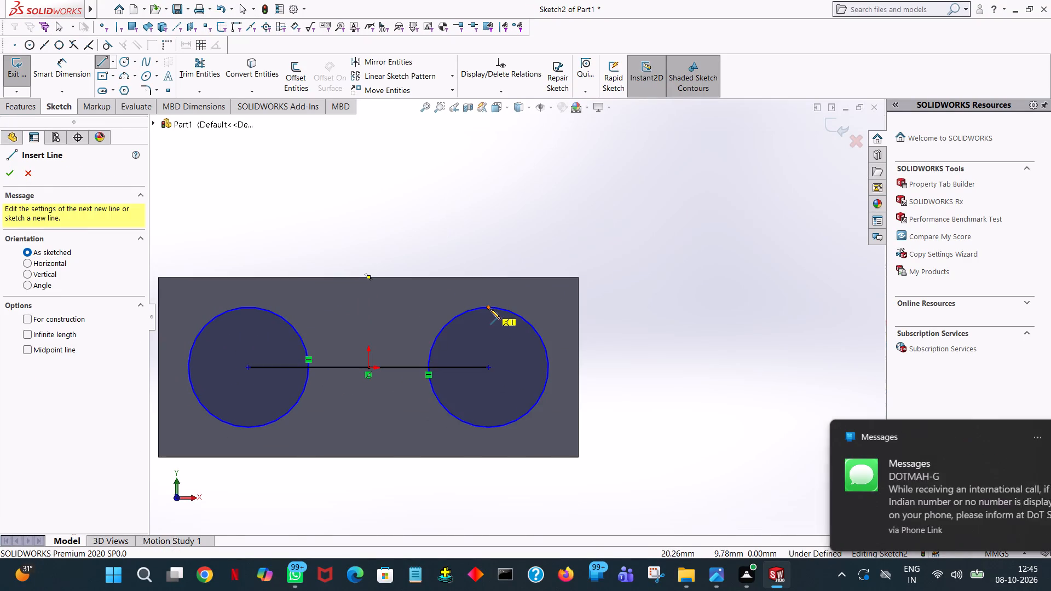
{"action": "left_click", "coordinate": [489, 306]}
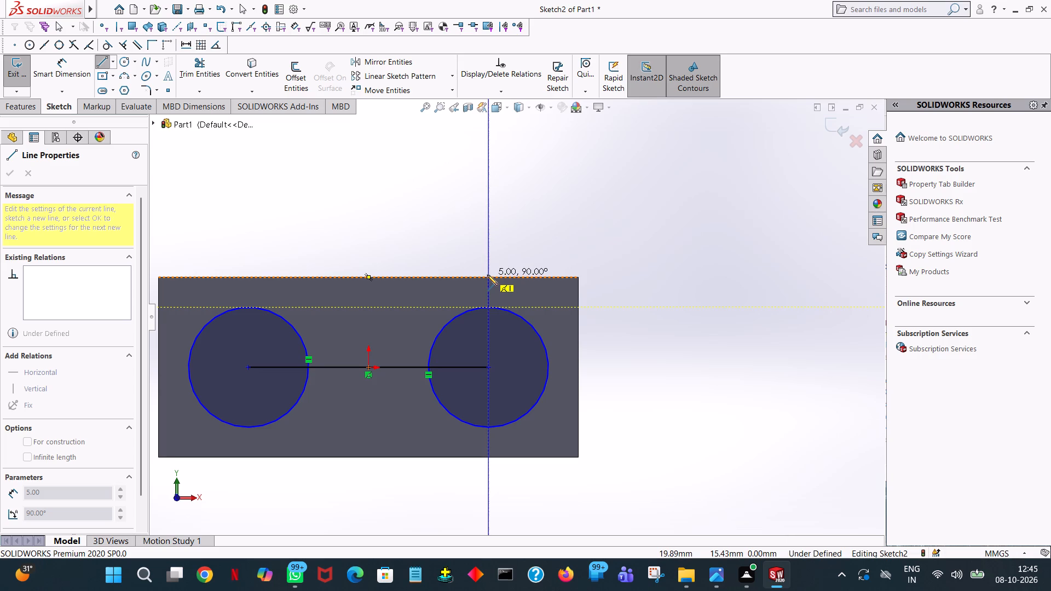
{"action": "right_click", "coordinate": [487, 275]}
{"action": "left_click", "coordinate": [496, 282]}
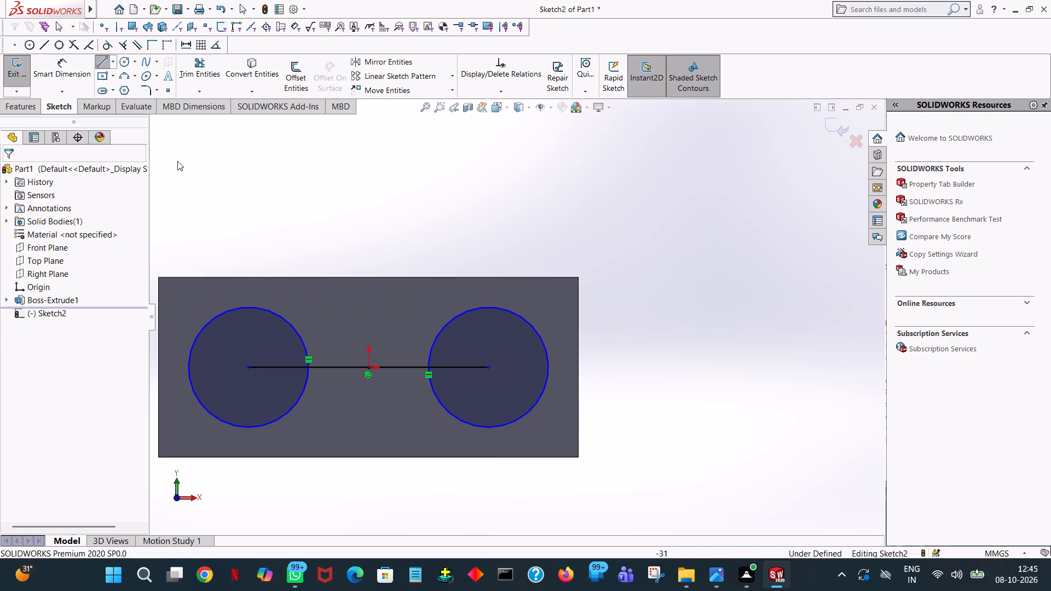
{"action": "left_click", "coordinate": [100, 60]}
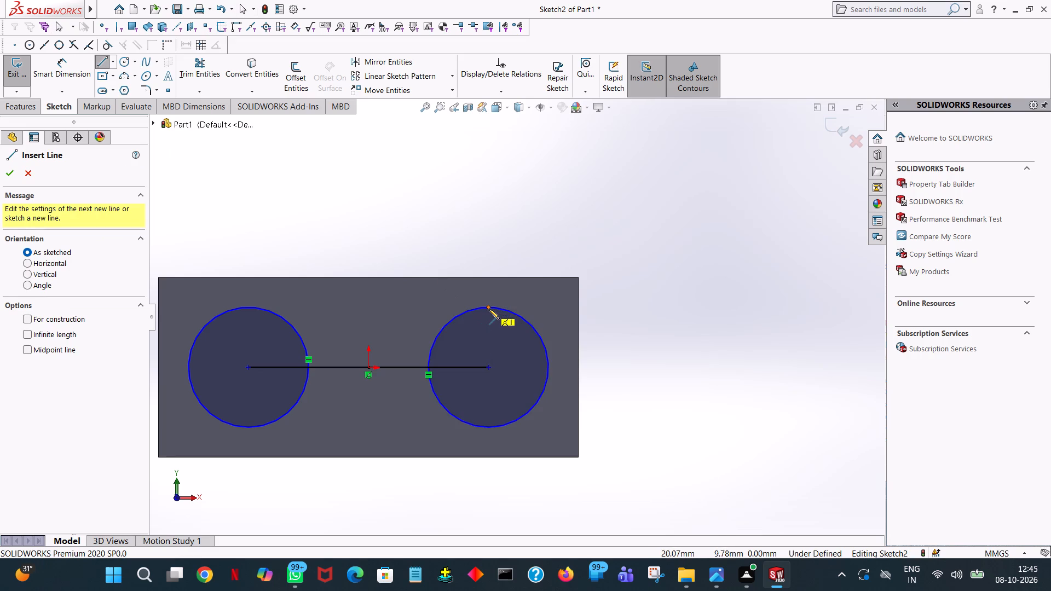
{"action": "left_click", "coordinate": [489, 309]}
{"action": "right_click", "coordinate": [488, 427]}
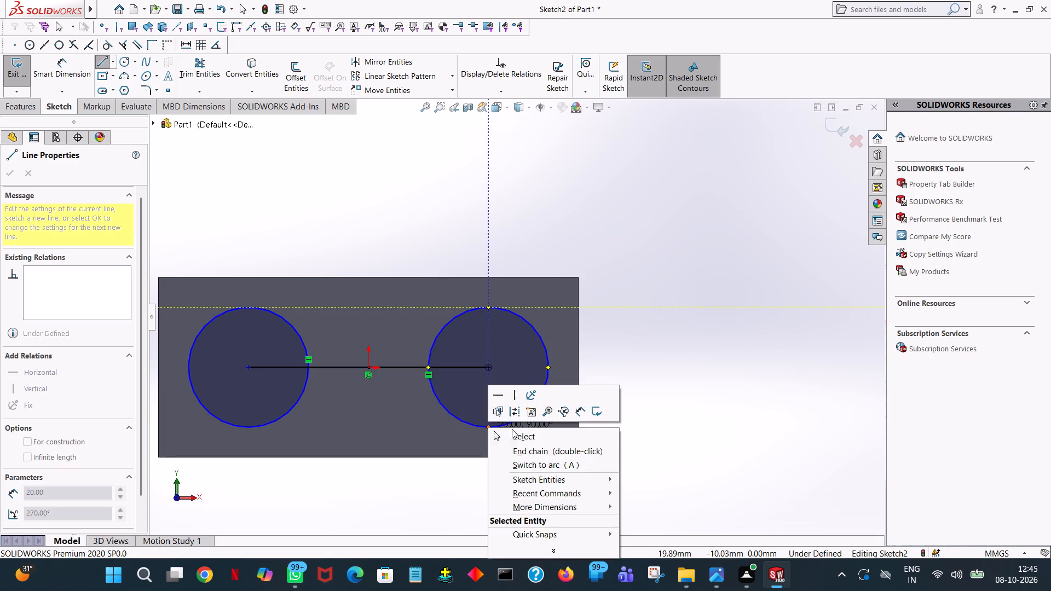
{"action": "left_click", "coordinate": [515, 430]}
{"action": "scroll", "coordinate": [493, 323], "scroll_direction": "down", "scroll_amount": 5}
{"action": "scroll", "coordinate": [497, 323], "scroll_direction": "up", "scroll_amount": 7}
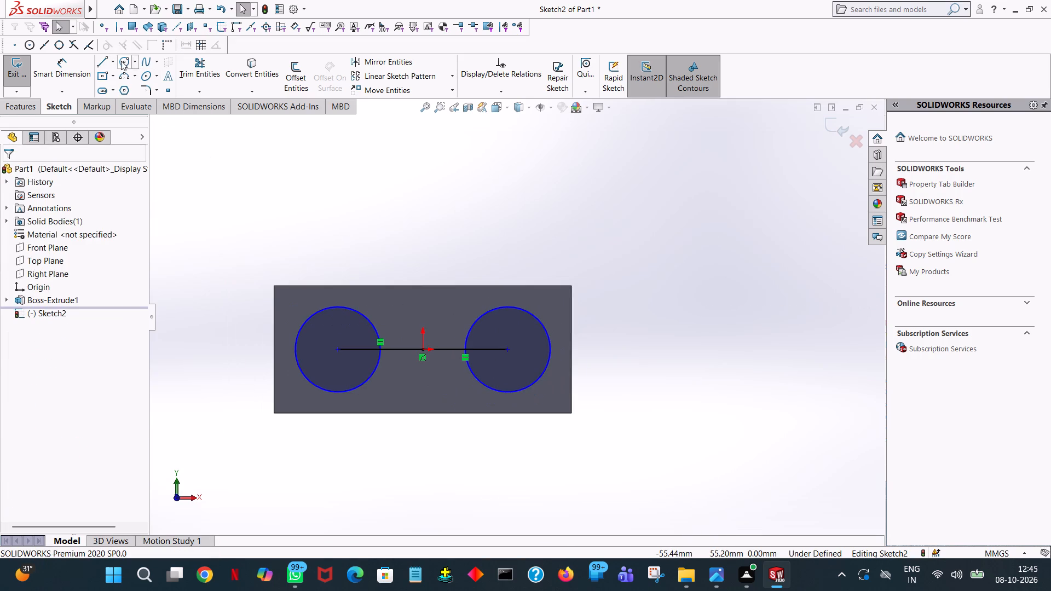
Draw a 40 mm horizontal line joining the top points of the two circles.
{"action": "left_click", "coordinate": [99, 59]}
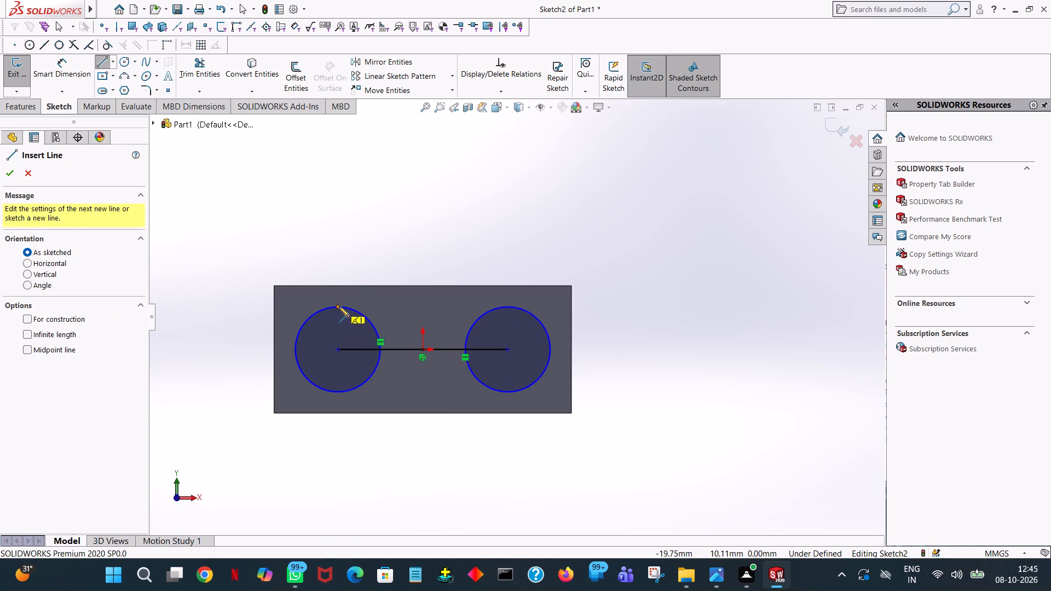
{"action": "left_click", "coordinate": [339, 306]}
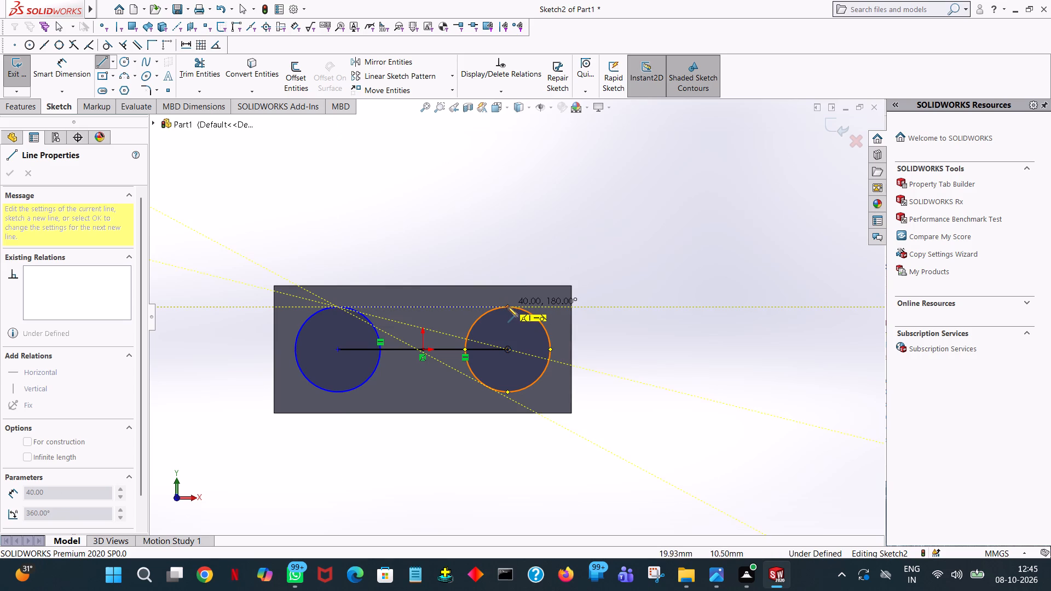
{"action": "left_click", "coordinate": [507, 307]}
{"action": "right_click", "coordinate": [507, 306]}
{"action": "left_click", "coordinate": [544, 317]}
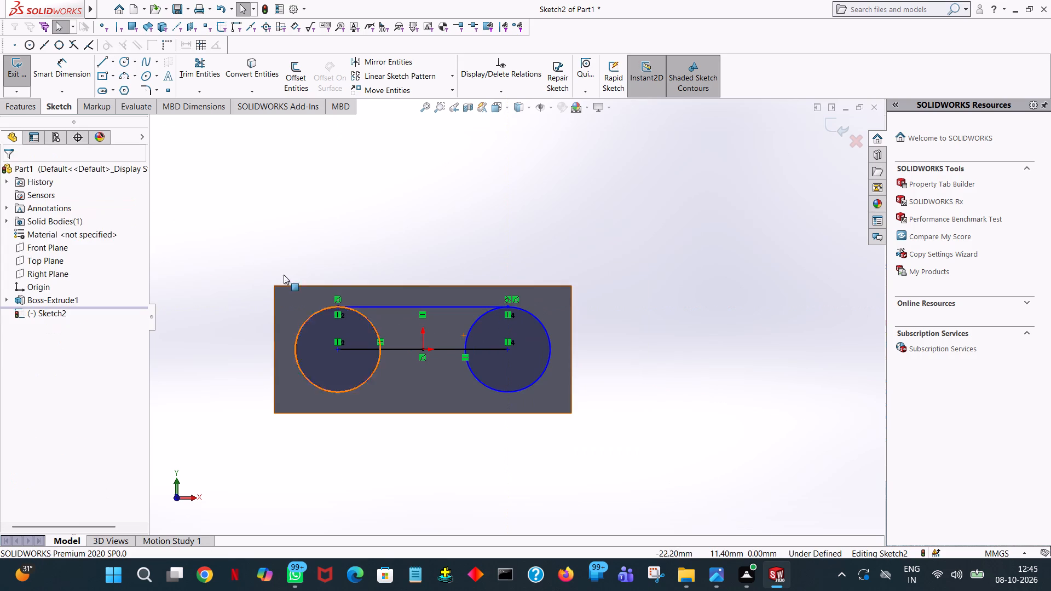
Draw a matching 40 mm horizontal line joining the bottom points of the two circles.
{"action": "left_click", "coordinate": [107, 60]}
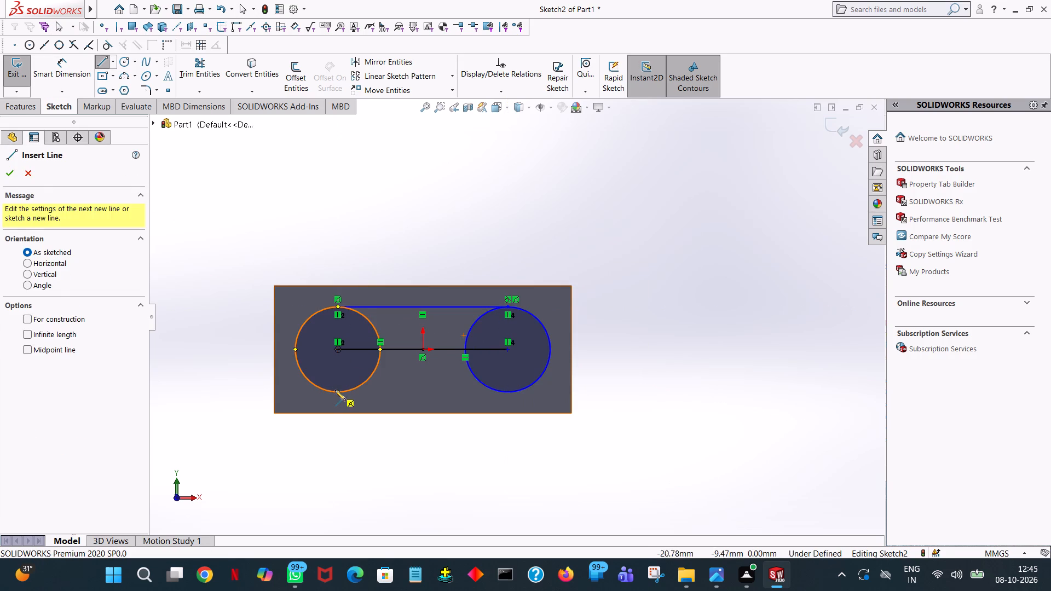
{"action": "left_click", "coordinate": [339, 393]}
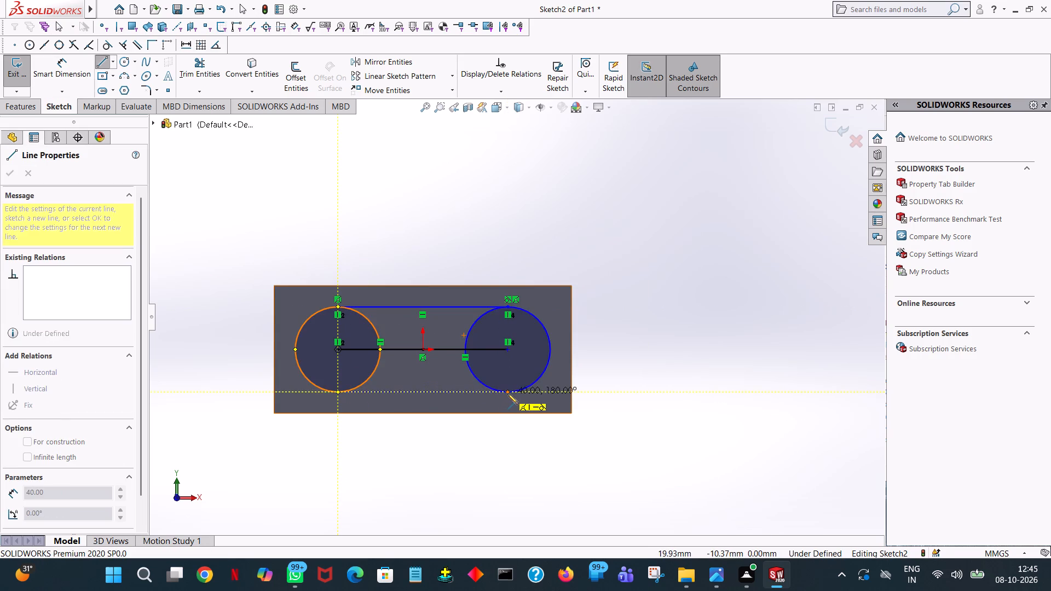
{"action": "left_click", "coordinate": [507, 393]}
{"action": "right_click", "coordinate": [507, 393]}
{"action": "left_click", "coordinate": [534, 400]}
Trim away the inner halves of both circles and the horizontal centre lines to leave one closed slot outline.
{"action": "left_click_drag", "start_coordinate": [197, 69], "coordinate": [202, 69]}
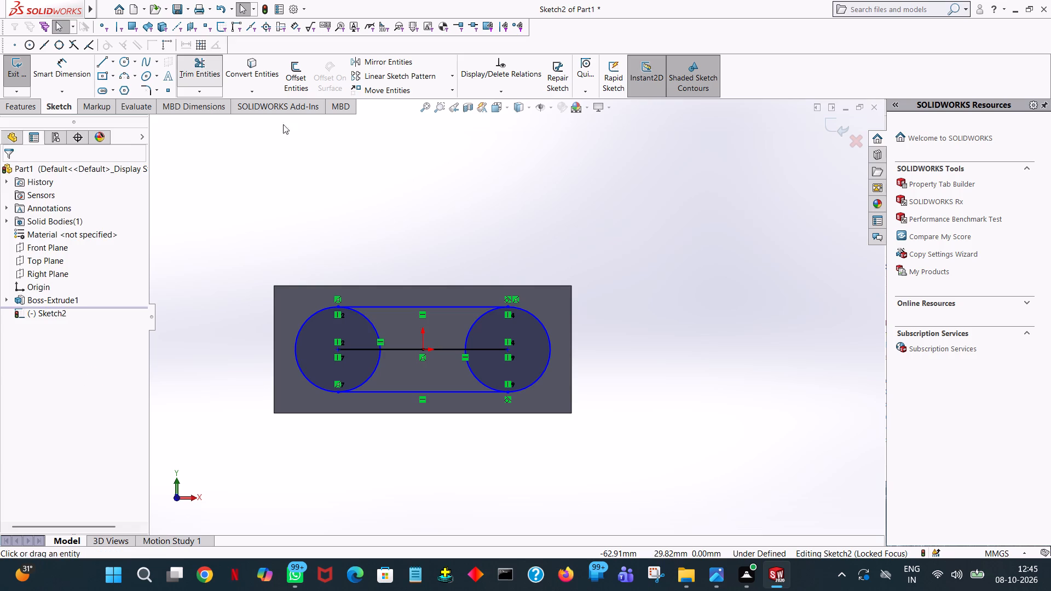
{"action": "left_click", "coordinate": [369, 326]}
{"action": "left_click", "coordinate": [378, 366]}
{"action": "left_click", "coordinate": [396, 342]}
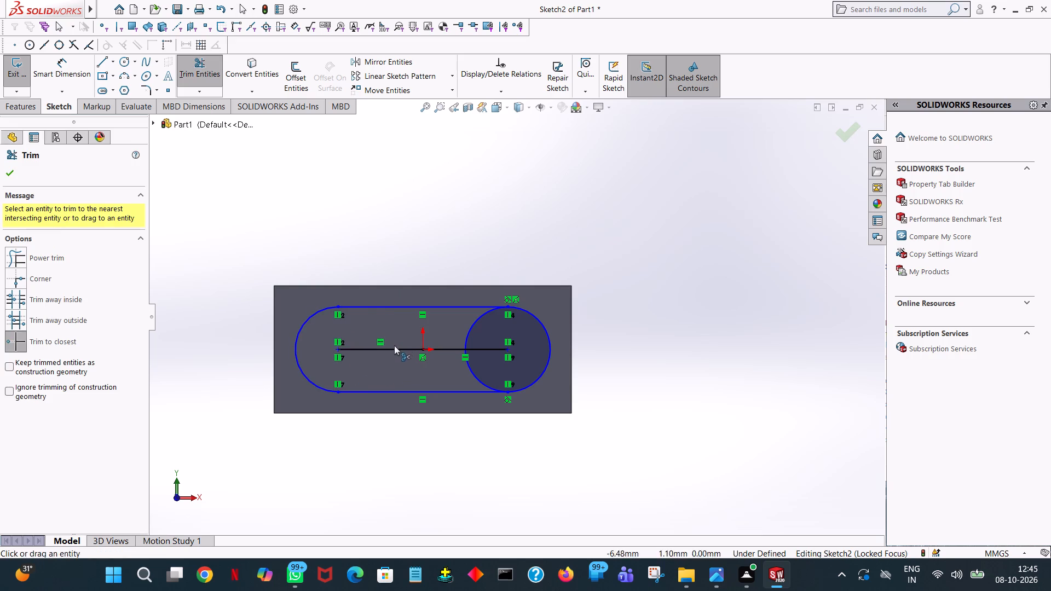
{"action": "left_click", "coordinate": [393, 347]}
{"action": "left_click", "coordinate": [460, 347]}
{"action": "left_click", "coordinate": [470, 338]}
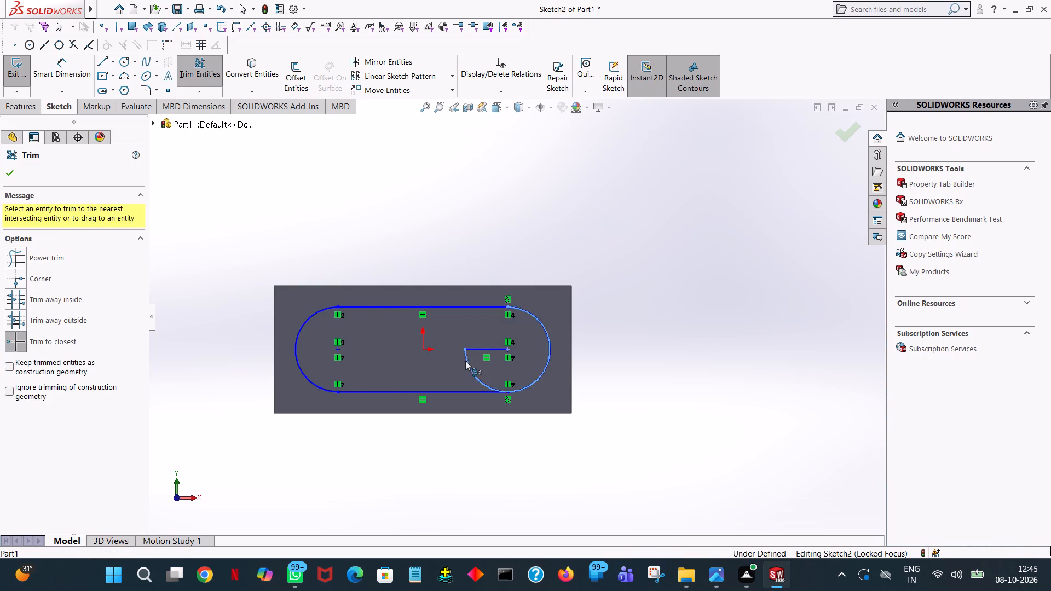
{"action": "left_click", "coordinate": [465, 361]}
{"action": "left_click", "coordinate": [472, 349]}
{"action": "left_click", "coordinate": [8, 172]}
Dimension the slot's upper straight line at 40 mm.
{"action": "left_click", "coordinate": [2, 109]}
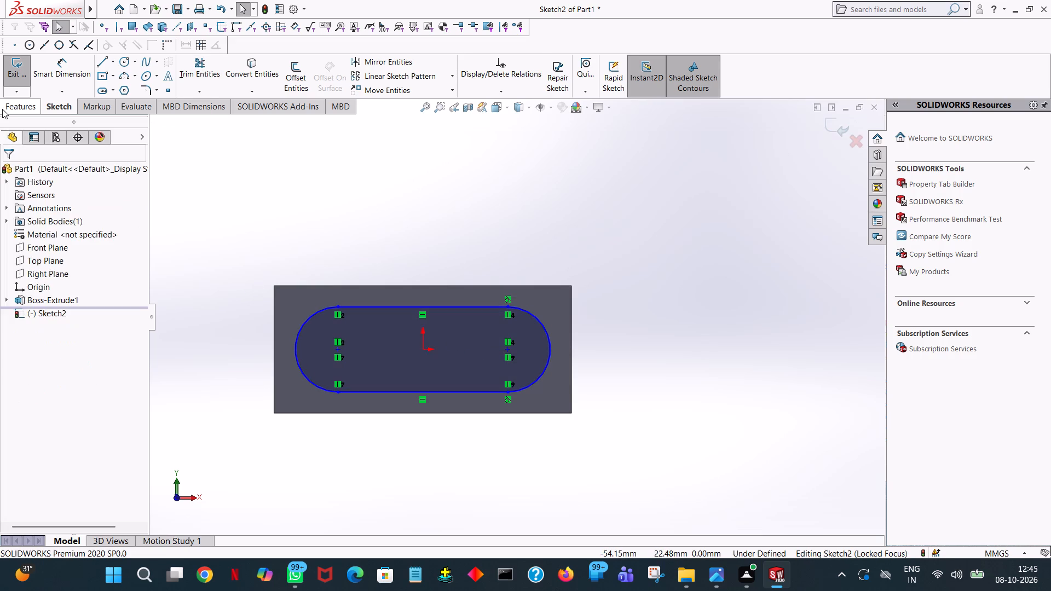
{"action": "left_click", "coordinate": [66, 111]}
{"action": "left_click", "coordinate": [42, 77]}
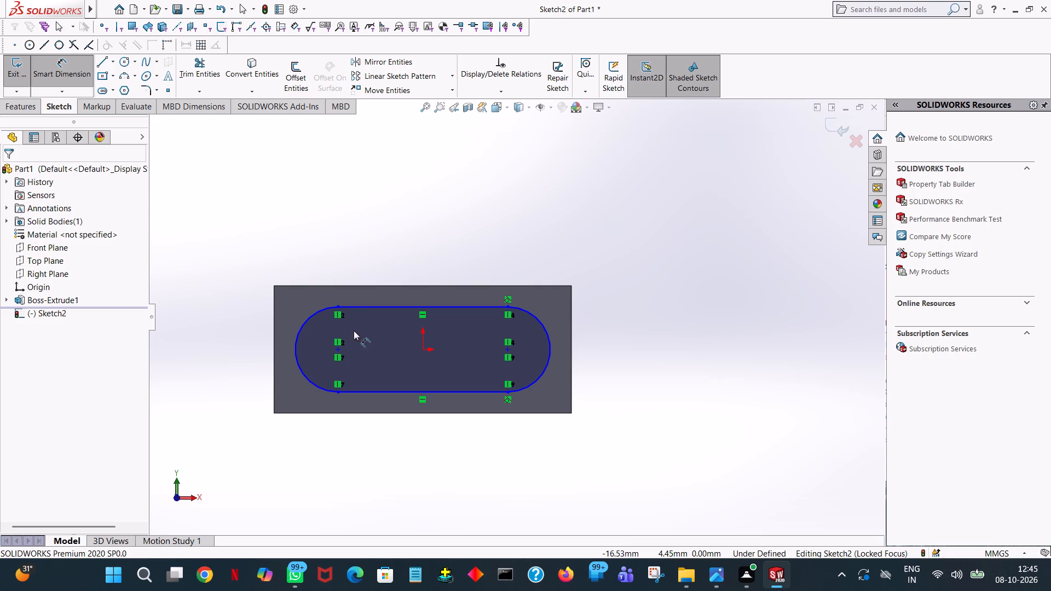
{"action": "left_click", "coordinate": [374, 305]}
{"action": "left_click", "coordinate": [394, 233]}
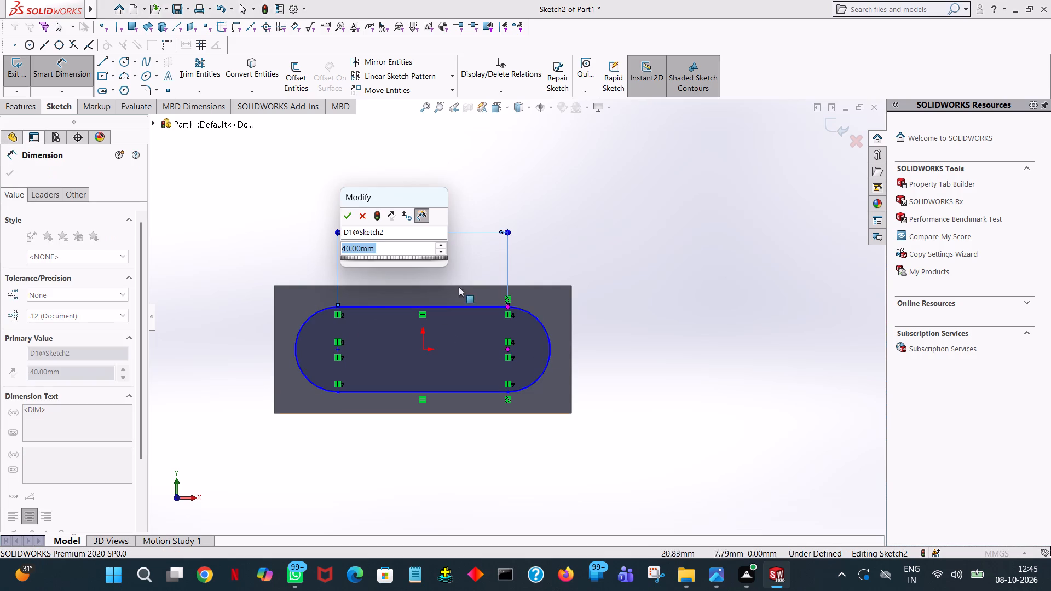
{"action": "left_click", "coordinate": [349, 214]}
Dimension the slot's right-hand arc with a radius of 10 mm.
{"action": "left_click", "coordinate": [552, 354]}
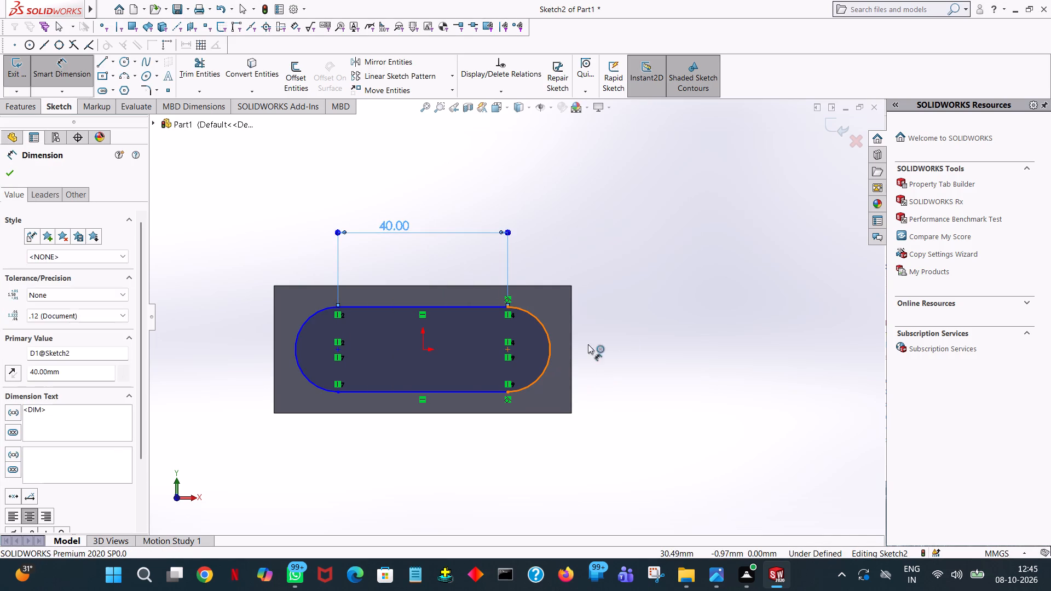
{"action": "left_click", "coordinate": [627, 339]}
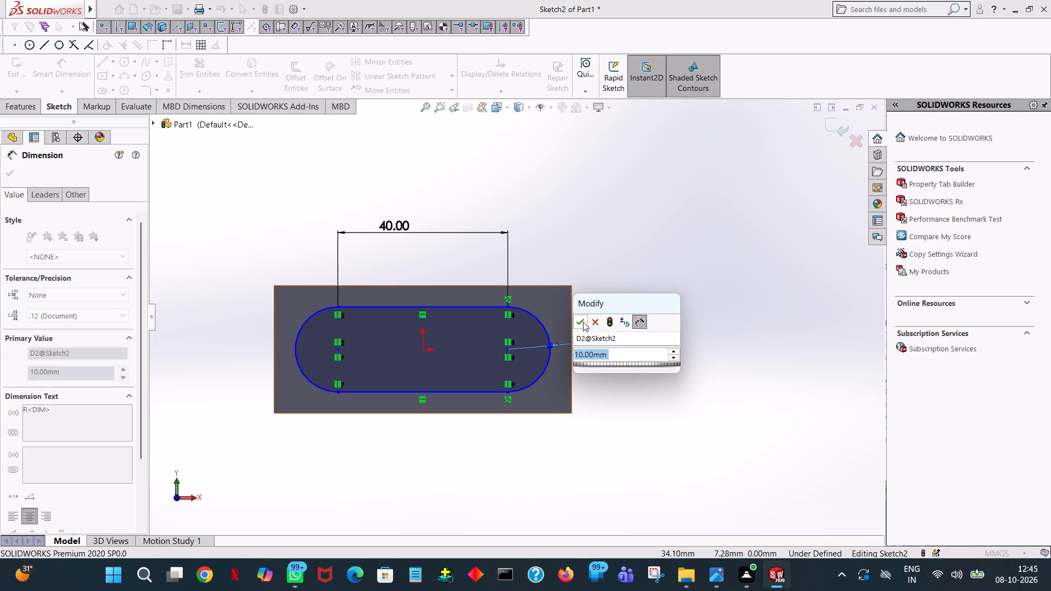
{"action": "left_click", "coordinate": [583, 321]}
{"action": "left_click", "coordinate": [594, 424]}
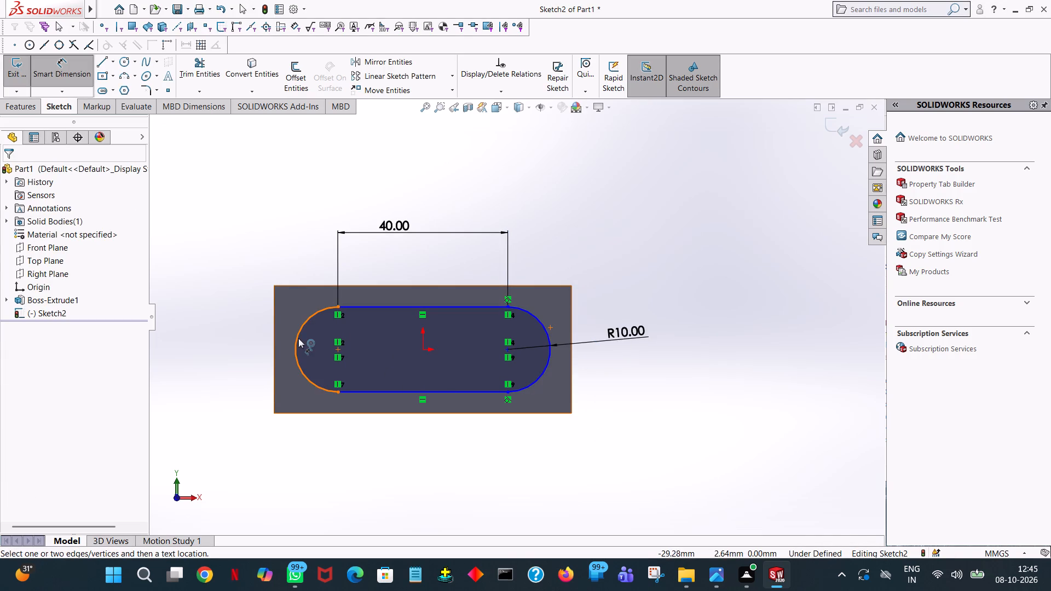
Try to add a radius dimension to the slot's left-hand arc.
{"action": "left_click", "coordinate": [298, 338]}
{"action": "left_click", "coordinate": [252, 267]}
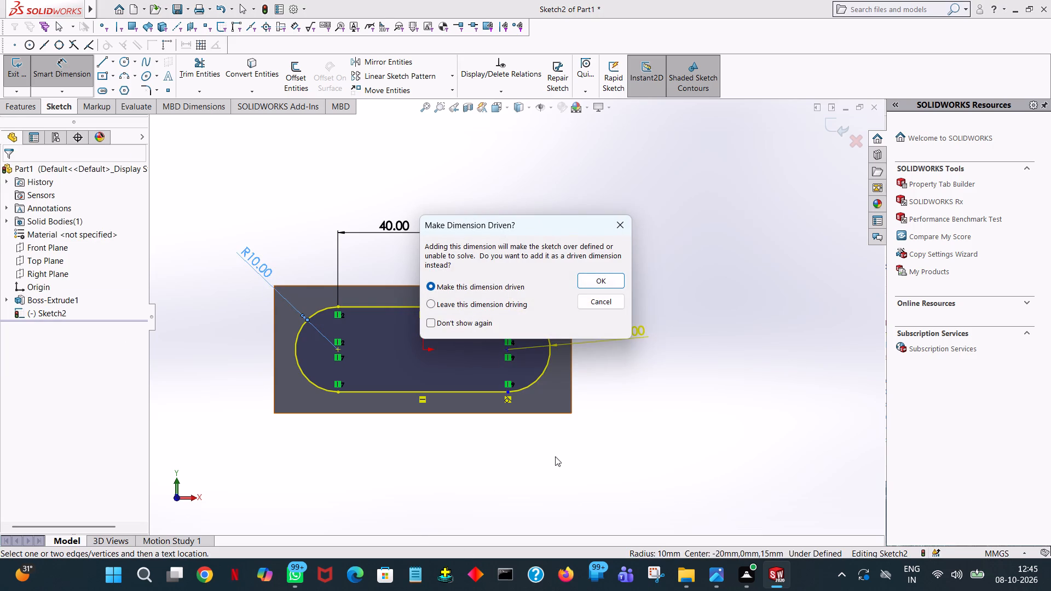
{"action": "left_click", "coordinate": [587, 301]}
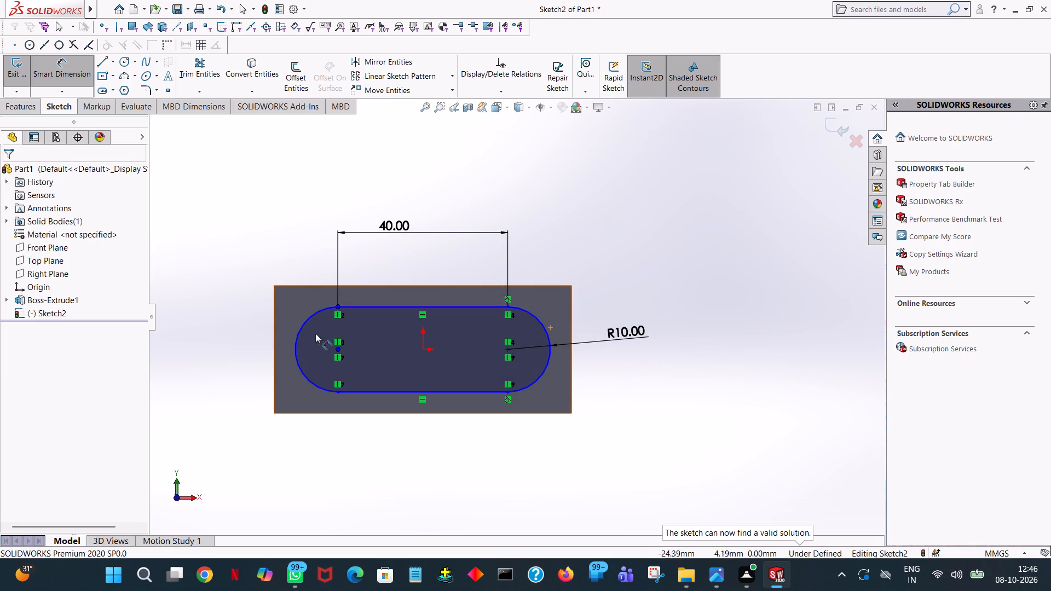
Dimension the centres of the left-hand and right-hand arcs each 20 mm horizontally from the origin.
{"action": "left_click", "coordinate": [296, 340]}
{"action": "left_click", "coordinate": [421, 347]}
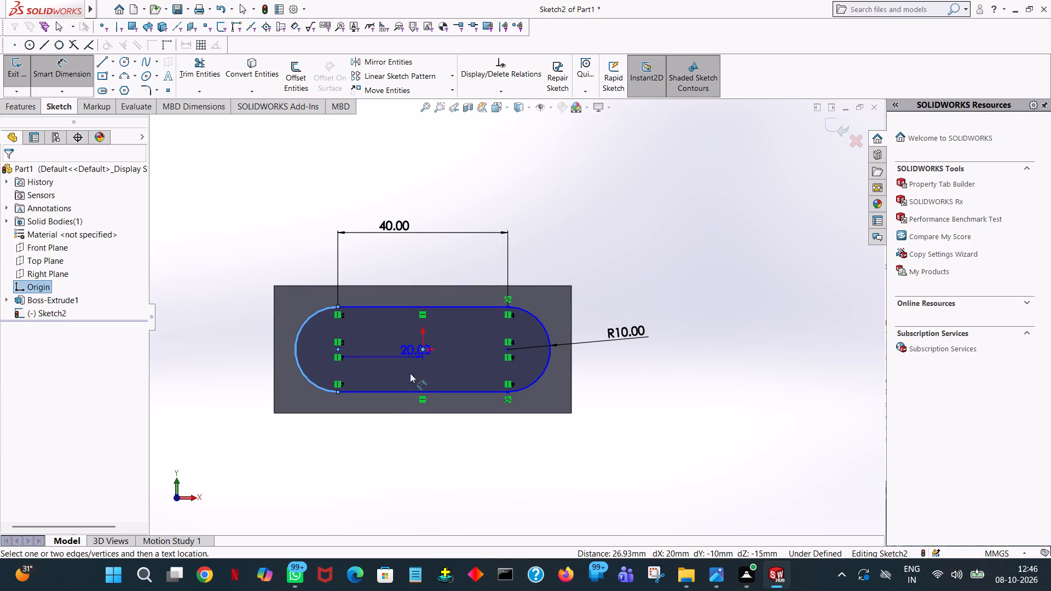
{"action": "left_click", "coordinate": [384, 427]}
{"action": "left_click", "coordinate": [337, 407]}
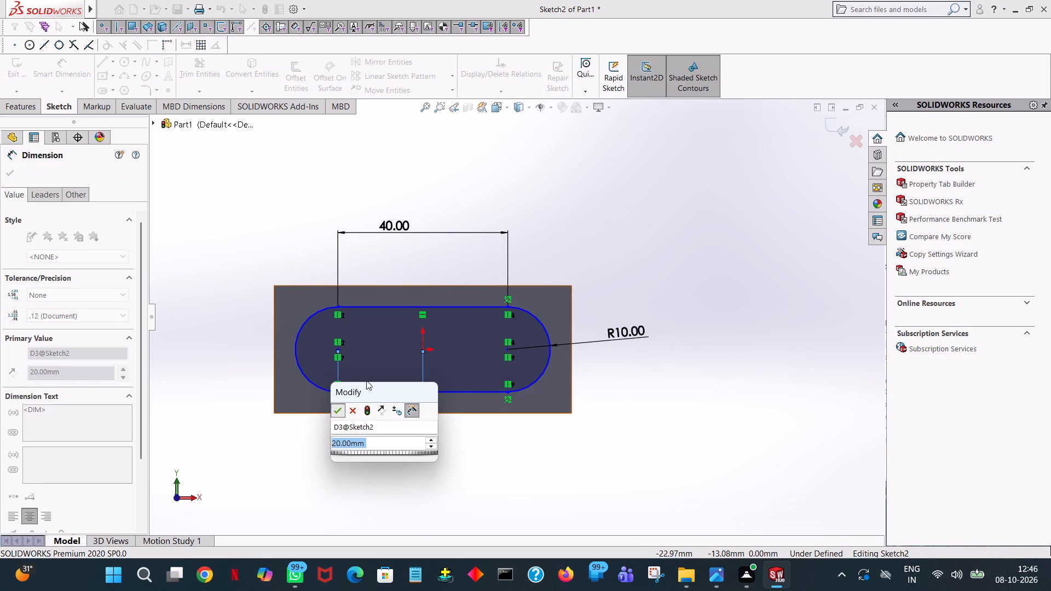
{"action": "left_click", "coordinate": [496, 183]}
{"action": "left_click", "coordinate": [546, 329]}
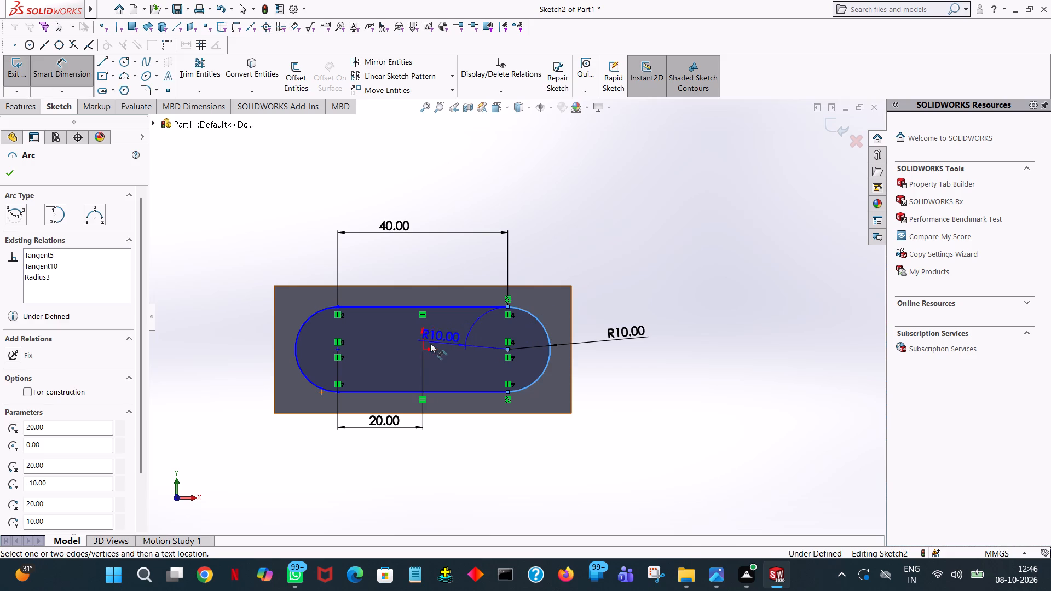
{"action": "left_click", "coordinate": [425, 350]}
{"action": "left_click", "coordinate": [445, 256]}
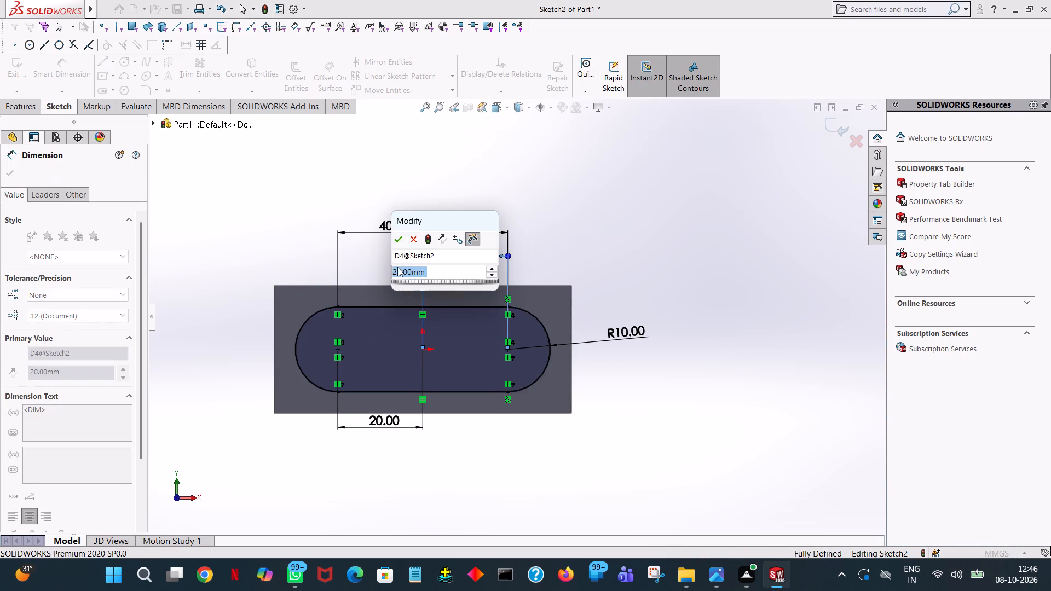
{"action": "left_click", "coordinate": [398, 233]}
{"action": "left_click", "coordinate": [469, 178]}
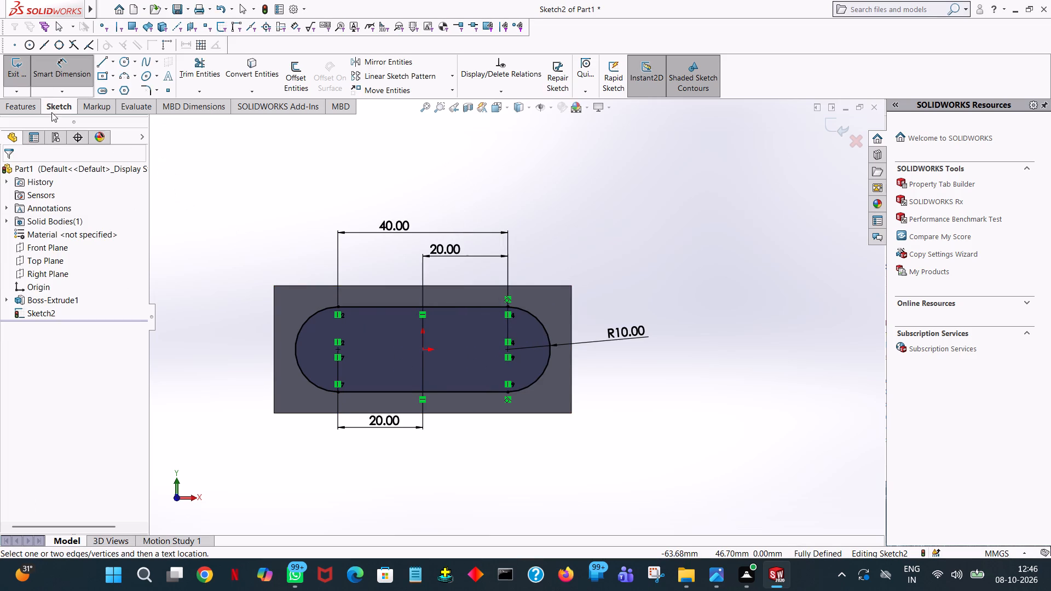
Cut-extrude the slot profile through the block with a blind depth of 80 mm.
{"action": "left_click", "coordinate": [3, 110]}
{"action": "left_click", "coordinate": [44, 71]}
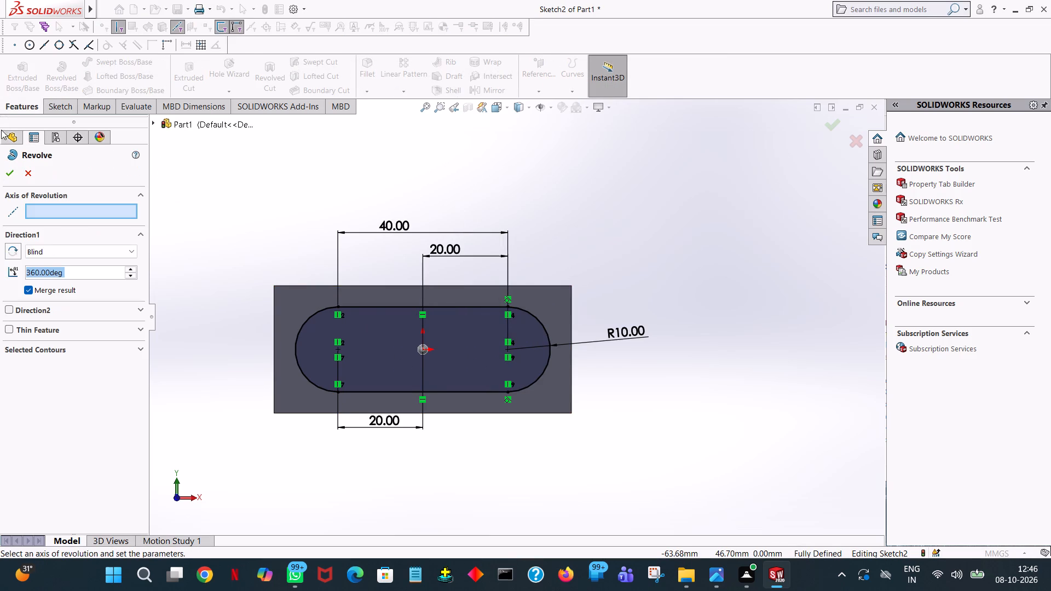
{"action": "left_click", "coordinate": [24, 172]}
{"action": "left_click", "coordinate": [189, 65]}
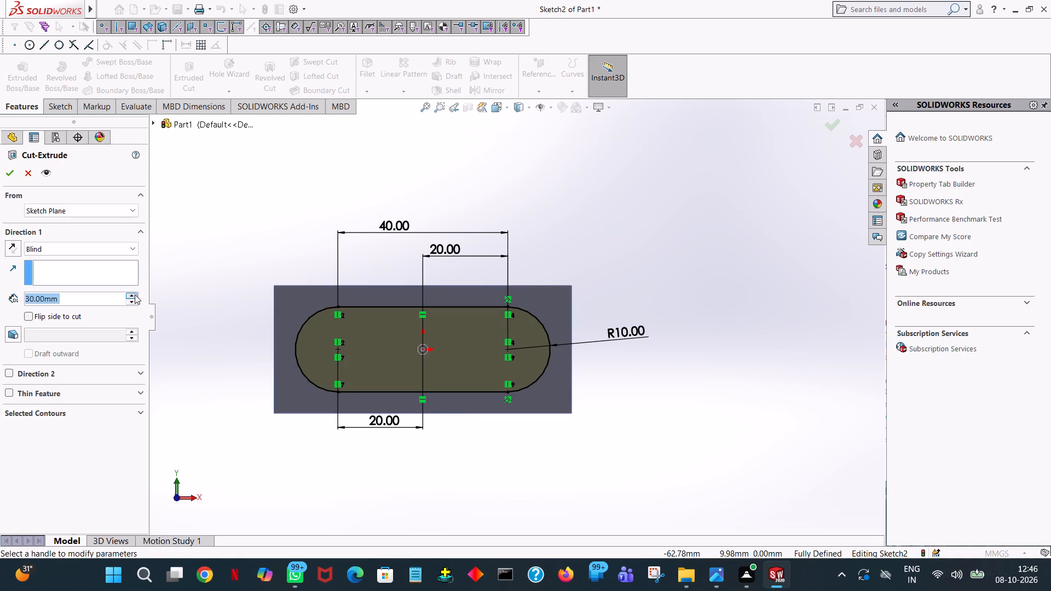
{"action": "triple_click", "coordinate": [135, 294]}
{"action": "double_click", "coordinate": [135, 294]}
{"action": "scroll", "coordinate": [702, 258], "scroll_direction": "up", "scroll_amount": 1}
{"action": "middle_click_drag", "start_coordinate": [701, 265], "coordinate": [505, 340]}
{"action": "scroll", "coordinate": [505, 340], "scroll_direction": "up", "scroll_amount": 1}
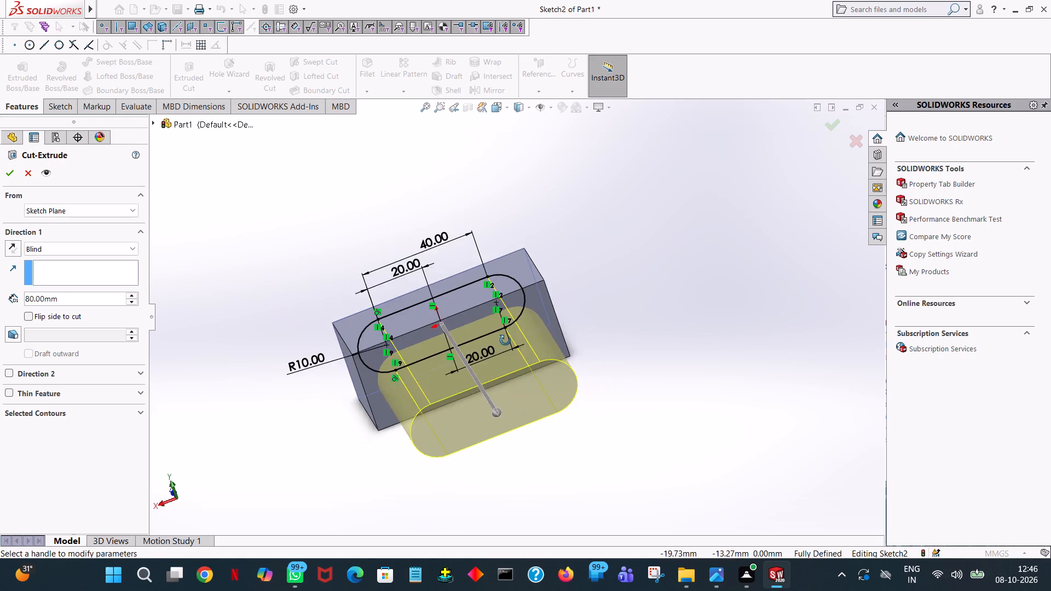
{"action": "middle_click_drag", "start_coordinate": [505, 340], "coordinate": [633, 333]}
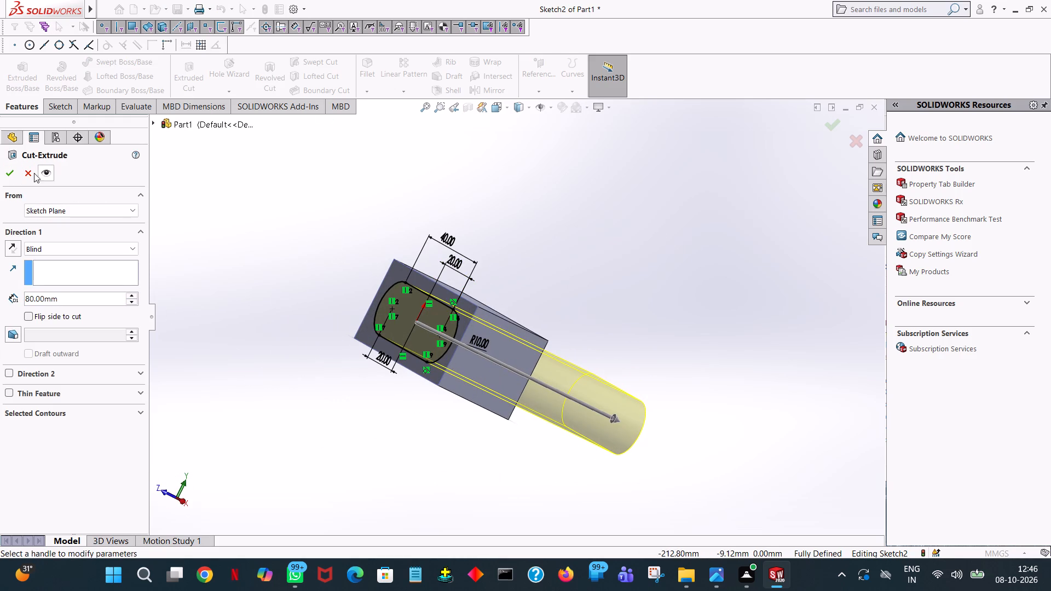
{"action": "left_click", "coordinate": [6, 171]}
{"action": "left_click", "coordinate": [482, 168]}
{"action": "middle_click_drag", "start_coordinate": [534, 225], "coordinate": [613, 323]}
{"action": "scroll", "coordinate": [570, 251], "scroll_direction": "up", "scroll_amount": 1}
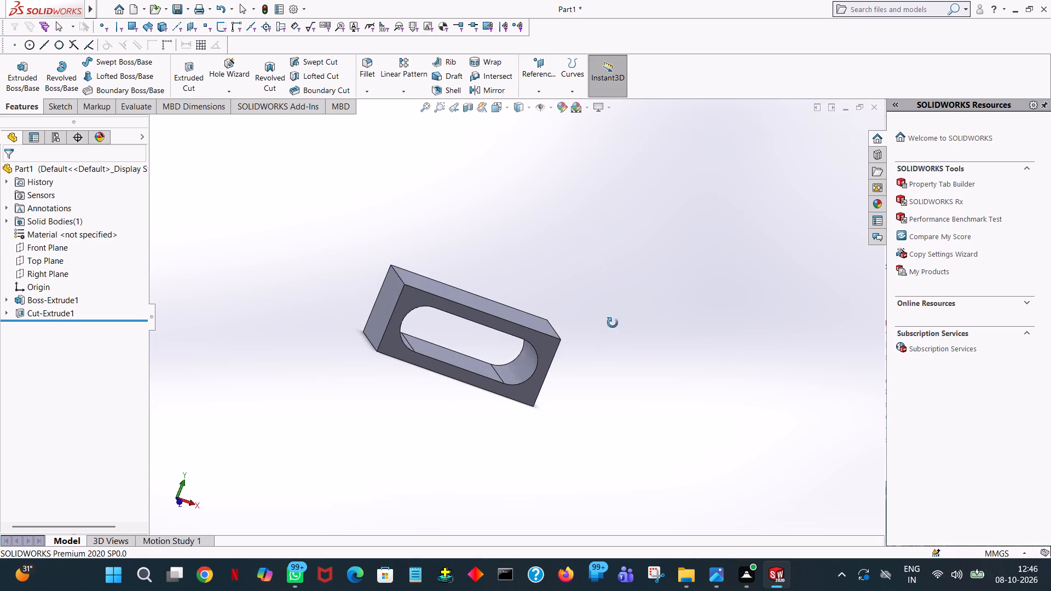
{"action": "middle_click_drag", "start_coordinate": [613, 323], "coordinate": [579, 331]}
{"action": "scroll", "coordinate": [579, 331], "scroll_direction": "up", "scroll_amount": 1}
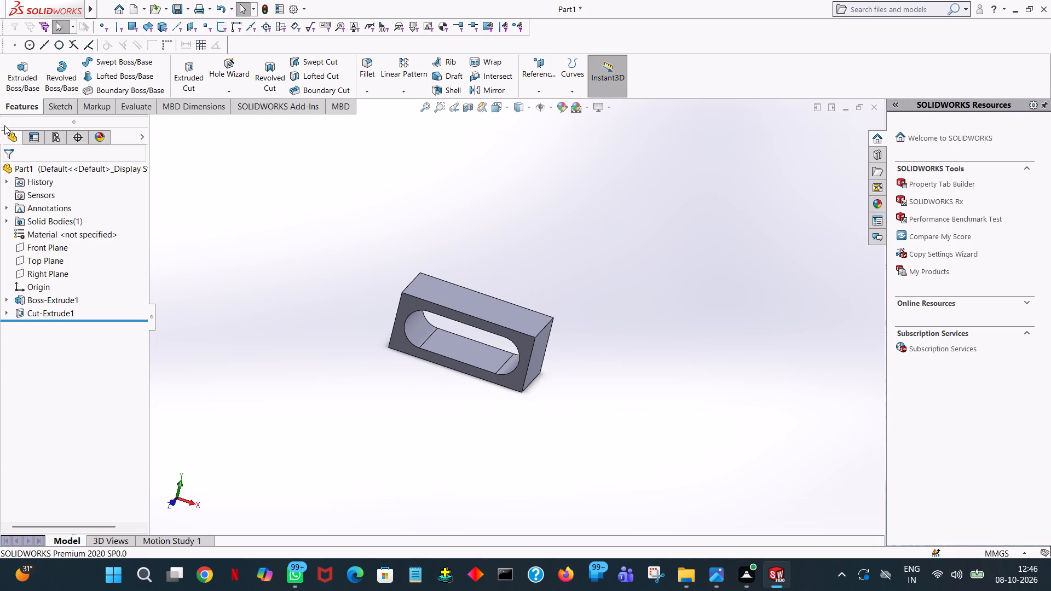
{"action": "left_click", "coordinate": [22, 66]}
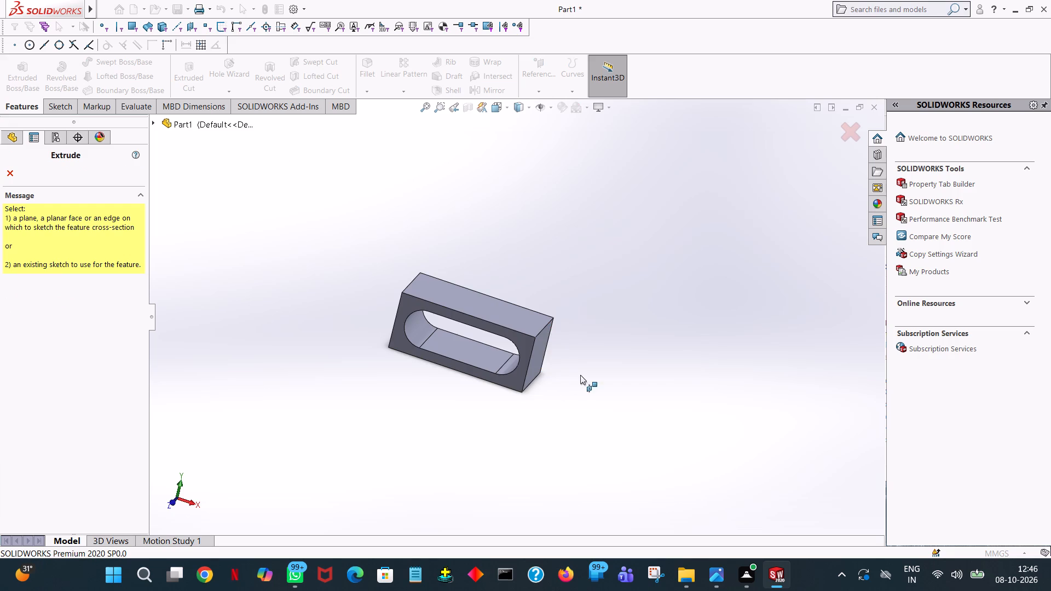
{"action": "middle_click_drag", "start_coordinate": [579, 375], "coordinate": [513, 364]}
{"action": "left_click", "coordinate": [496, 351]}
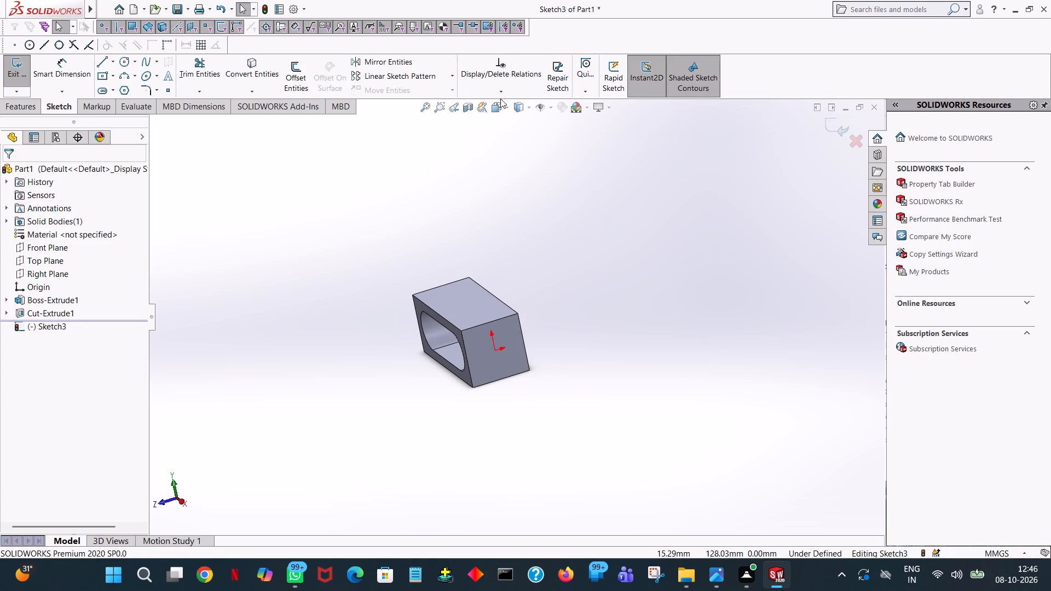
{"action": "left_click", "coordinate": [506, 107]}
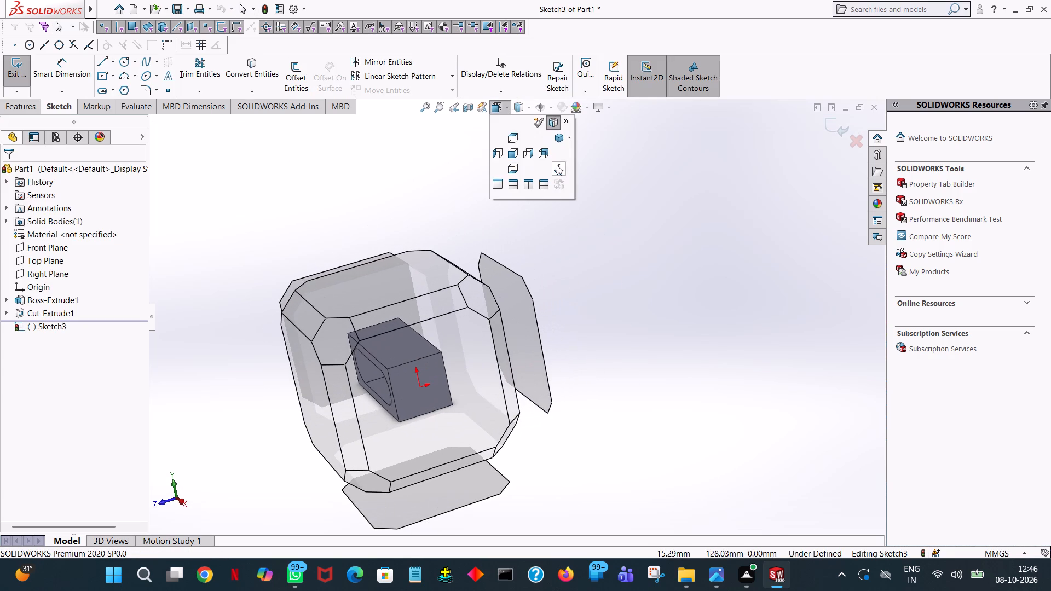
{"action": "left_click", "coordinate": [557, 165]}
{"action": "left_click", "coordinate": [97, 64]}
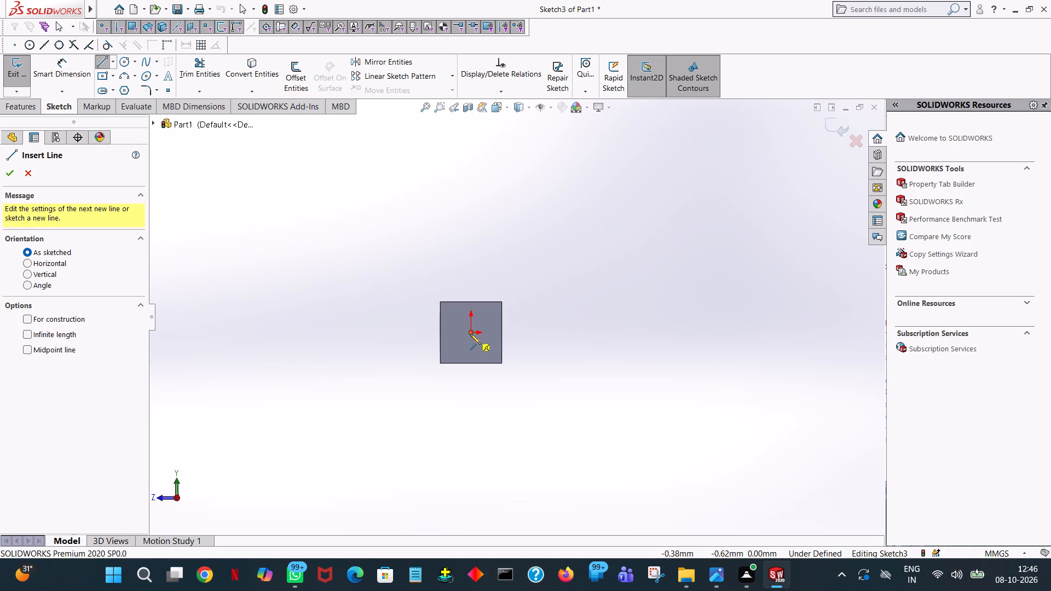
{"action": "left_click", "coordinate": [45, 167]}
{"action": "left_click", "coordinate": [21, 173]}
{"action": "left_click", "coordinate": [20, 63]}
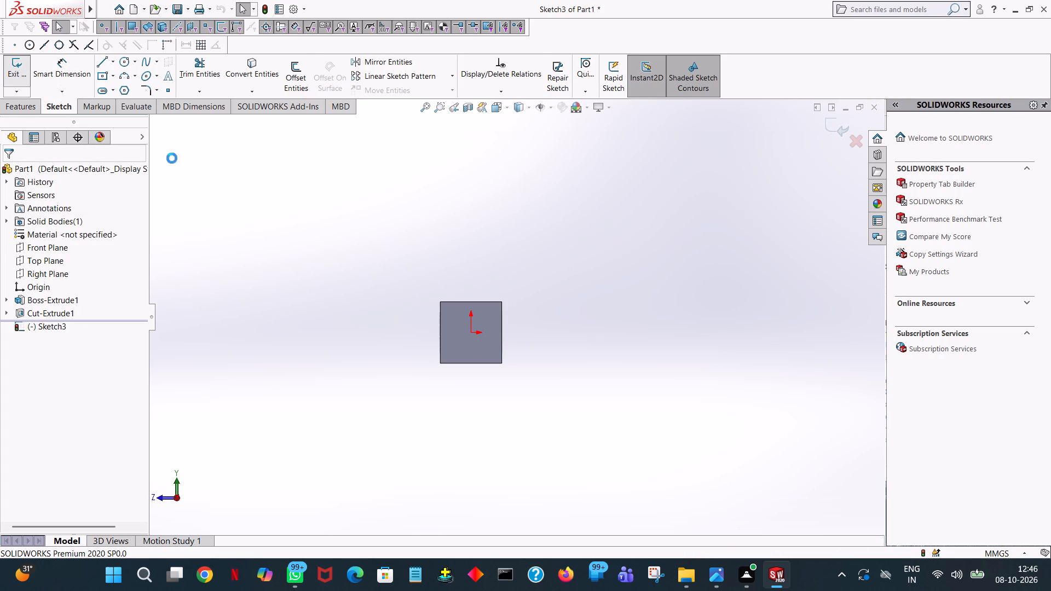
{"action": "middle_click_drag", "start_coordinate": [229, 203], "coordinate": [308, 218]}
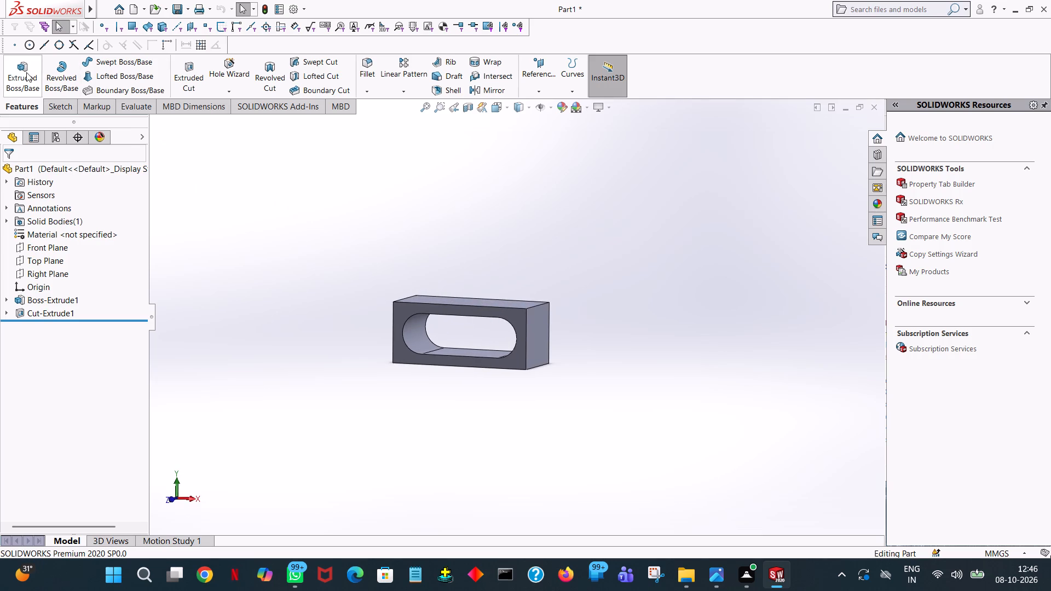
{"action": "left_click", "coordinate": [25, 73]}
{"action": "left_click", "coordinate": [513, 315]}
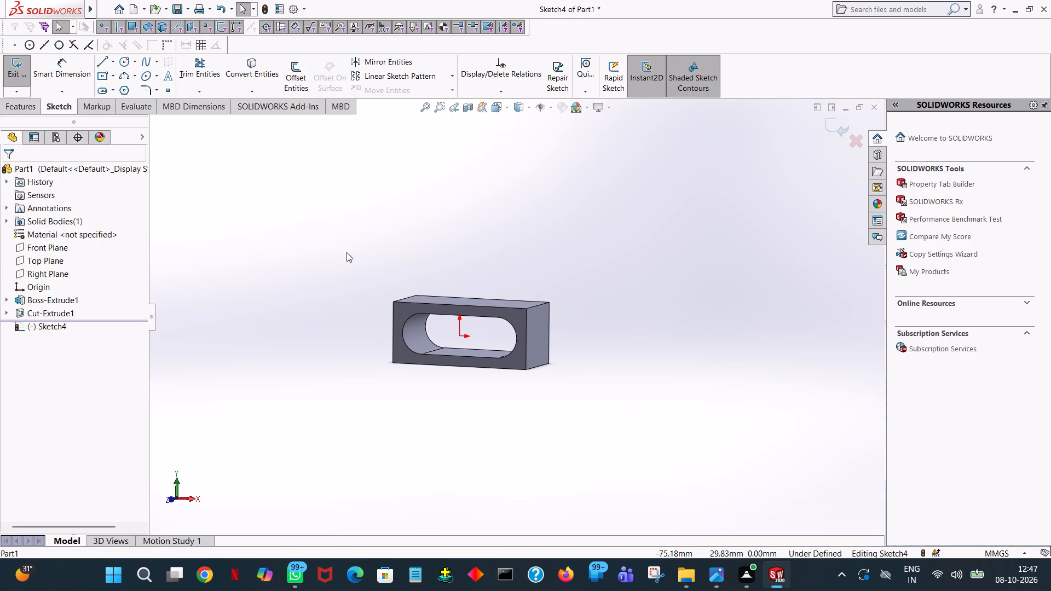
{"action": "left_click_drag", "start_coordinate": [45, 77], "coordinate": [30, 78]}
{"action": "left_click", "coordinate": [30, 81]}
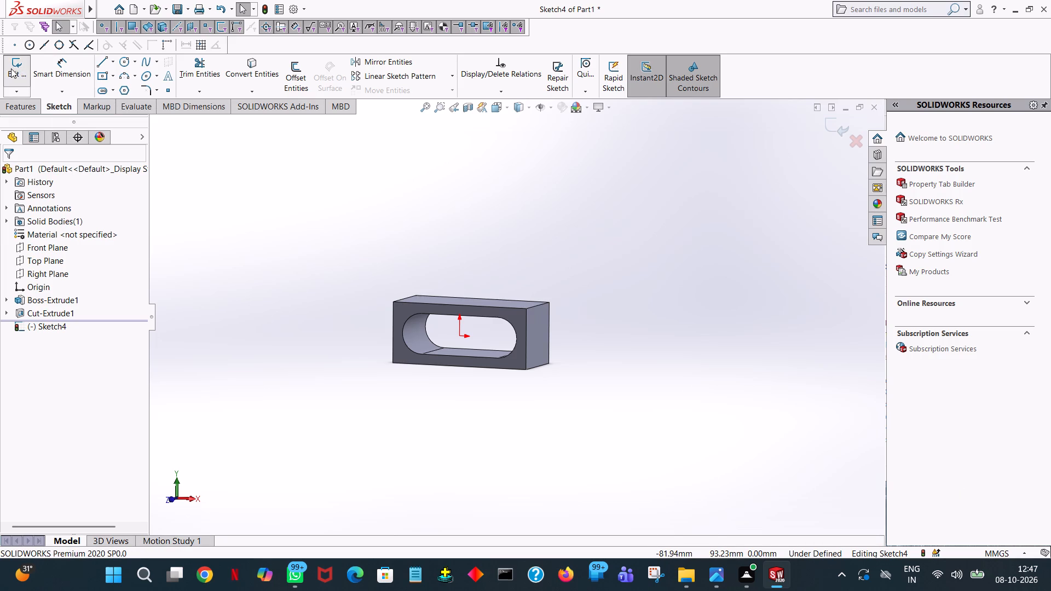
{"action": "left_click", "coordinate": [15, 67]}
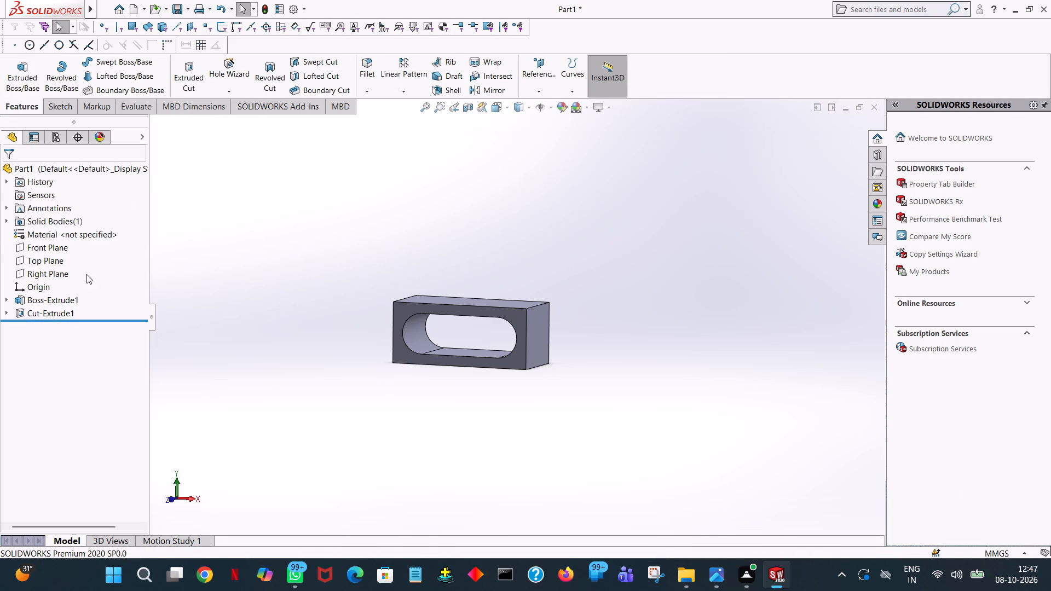
Start a new sketch on the Front Plane and orient the model to the front view.
{"action": "left_click", "coordinate": [51, 245]}
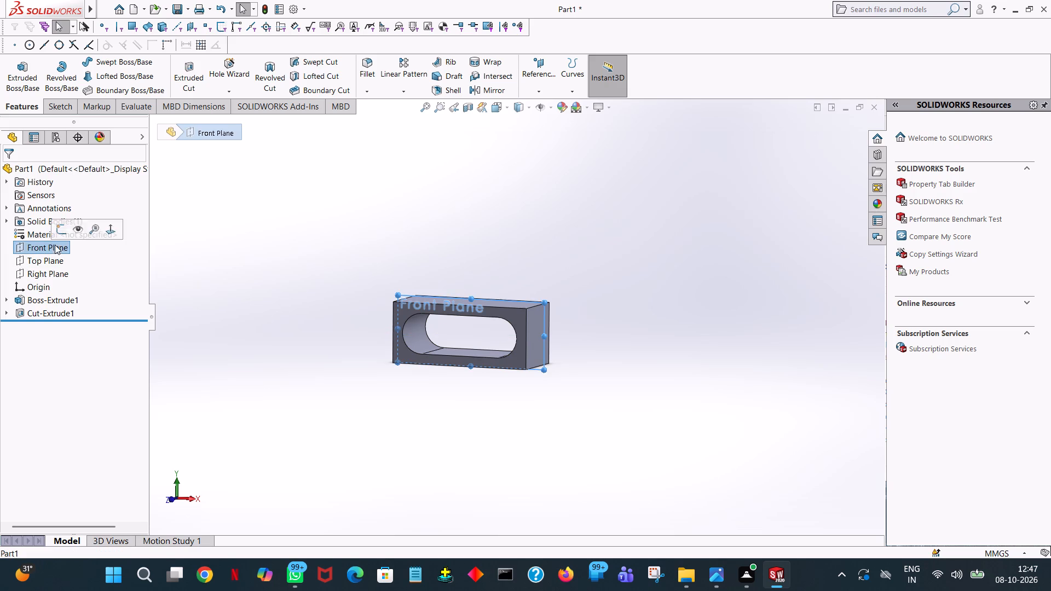
{"action": "middle_click_drag", "start_coordinate": [257, 186], "coordinate": [258, 169]}
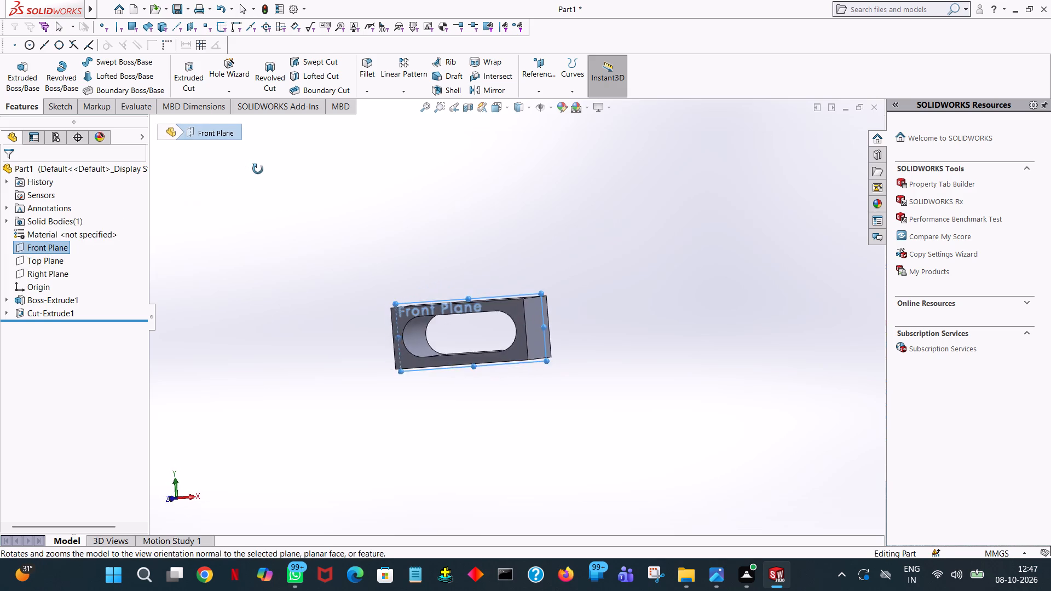
{"action": "middle_click_drag", "start_coordinate": [258, 169], "coordinate": [277, 179]}
{"action": "left_click", "coordinate": [52, 246]}
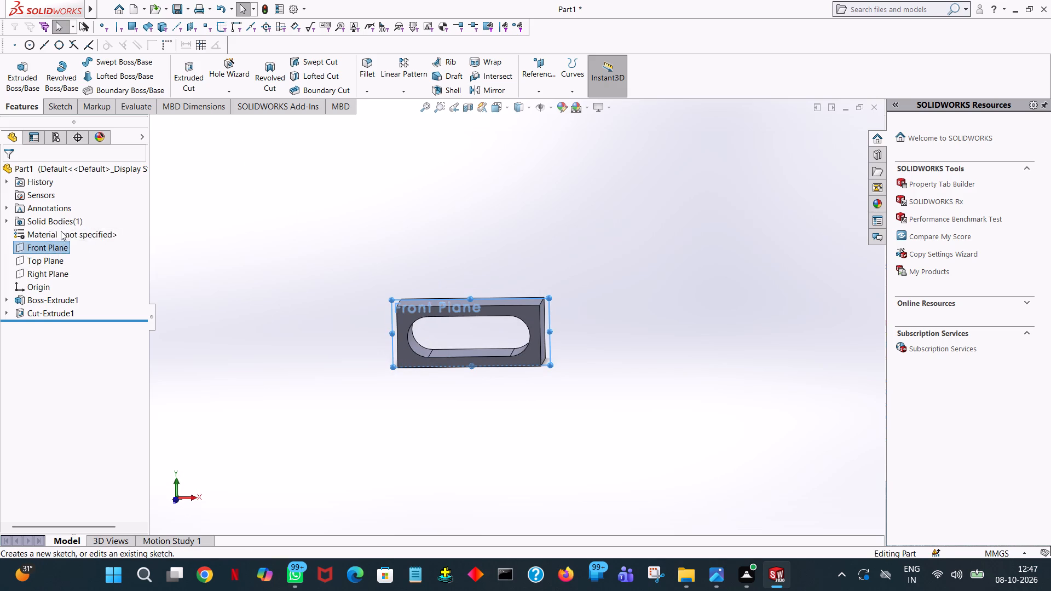
{"action": "left_click", "coordinate": [61, 231]}
{"action": "left_click", "coordinate": [50, 245]}
{"action": "left_click", "coordinate": [62, 230]}
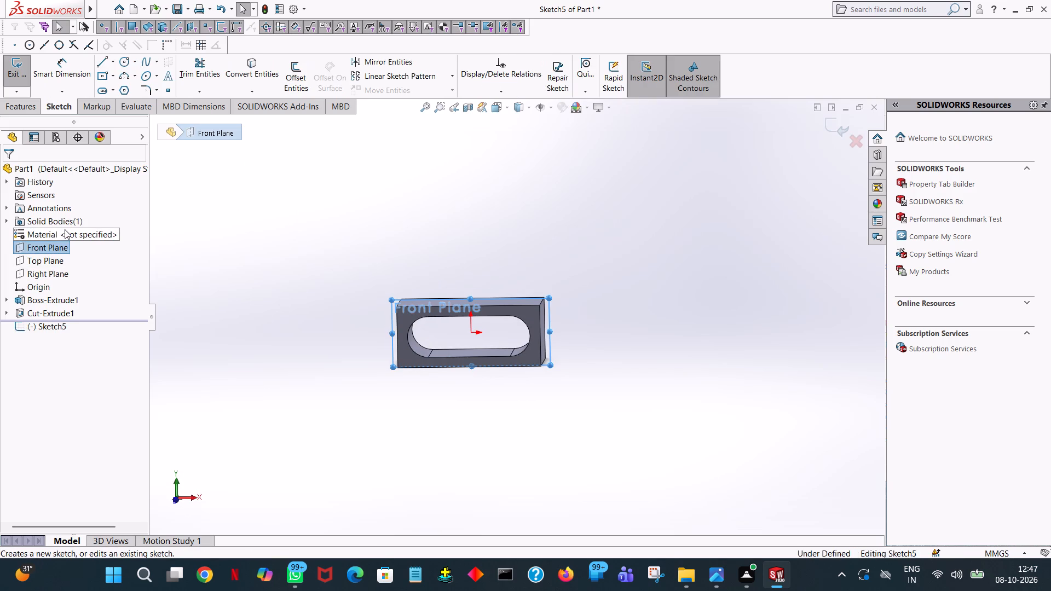
{"action": "left_click", "coordinate": [508, 108]}
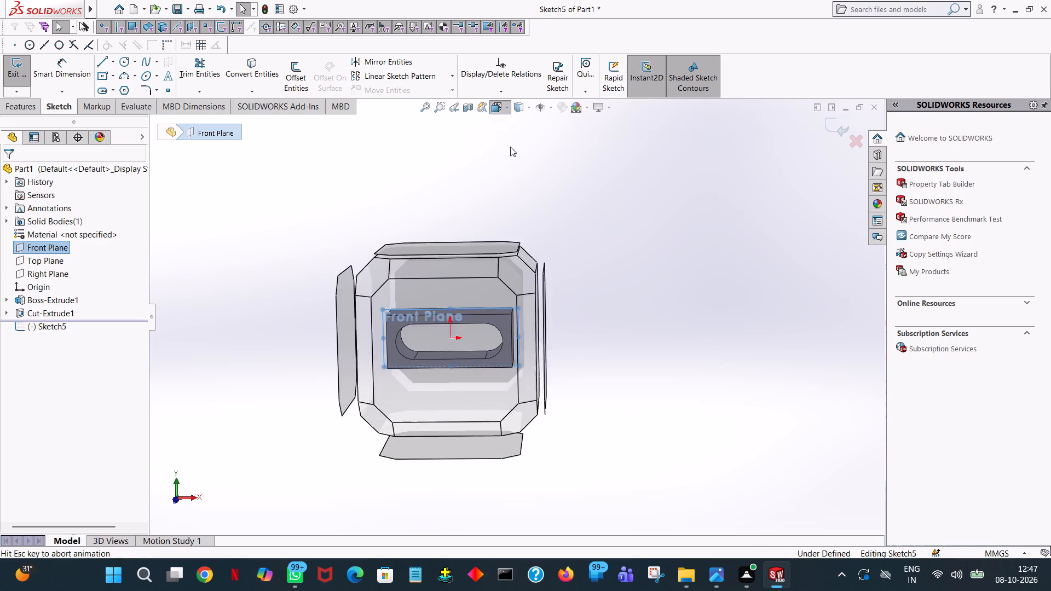
{"action": "left_click", "coordinate": [564, 172]}
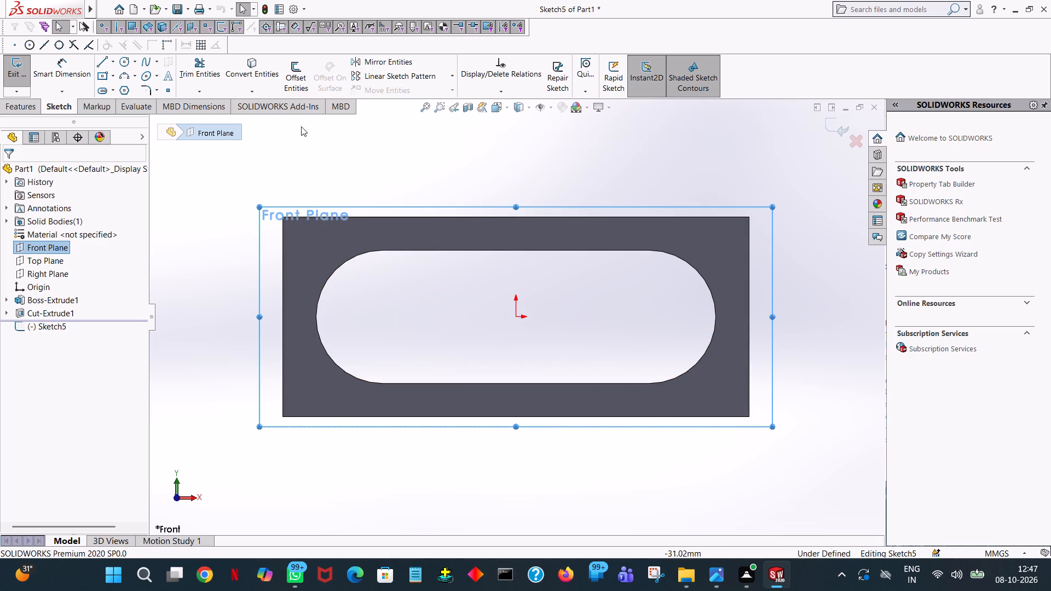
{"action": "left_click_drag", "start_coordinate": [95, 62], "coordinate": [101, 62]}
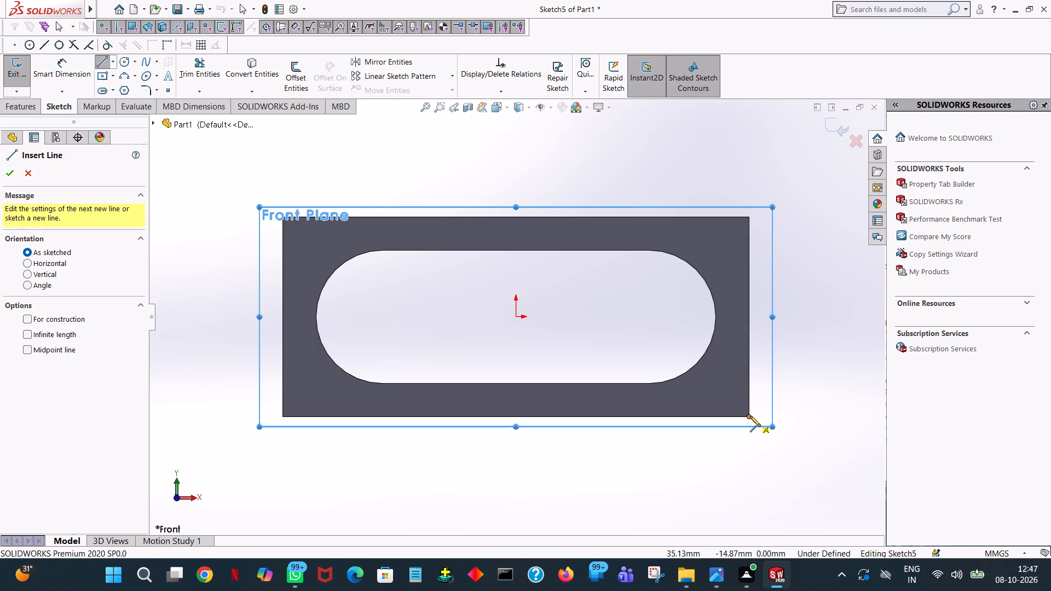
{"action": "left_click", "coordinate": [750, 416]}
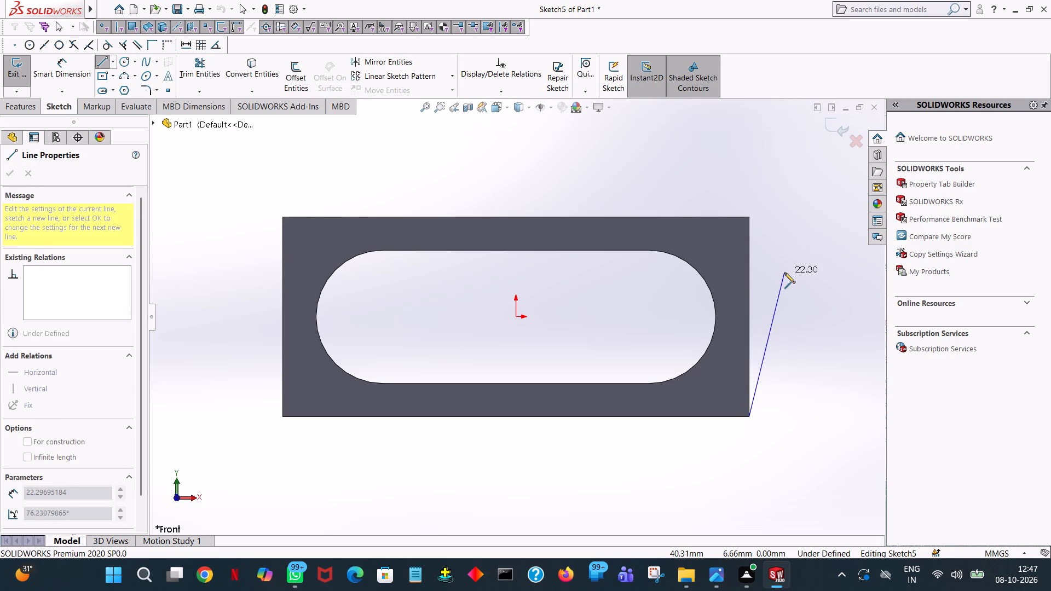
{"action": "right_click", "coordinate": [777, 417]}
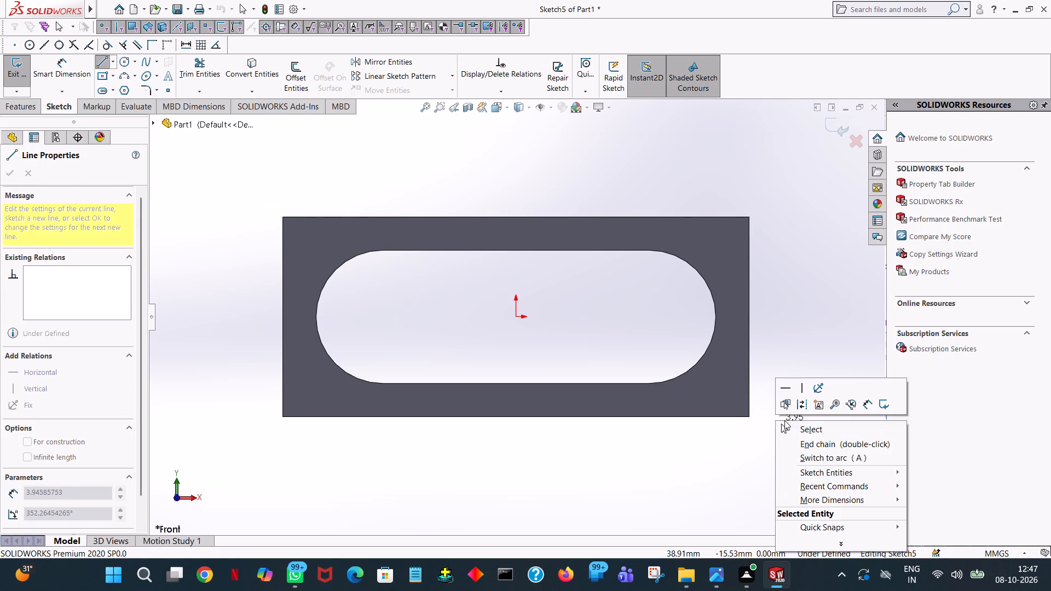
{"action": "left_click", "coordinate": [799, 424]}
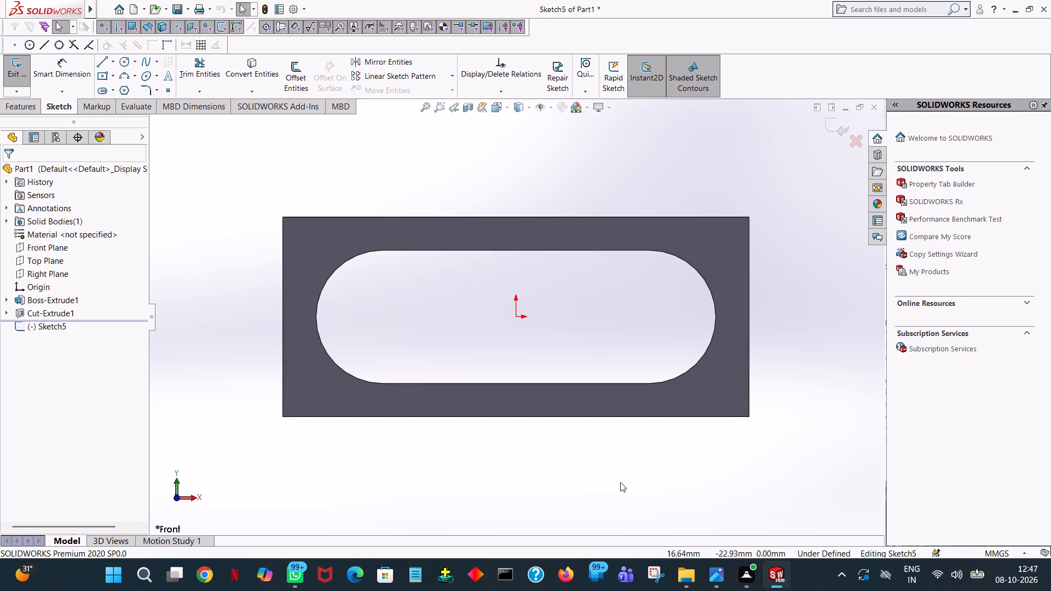
Draw a 45 mm vertical line upward from the midpoint of the block's right edge.
{"action": "left_click", "coordinate": [105, 63]}
{"action": "left_click", "coordinate": [749, 317]}
{"action": "left_click", "coordinate": [749, 102]}
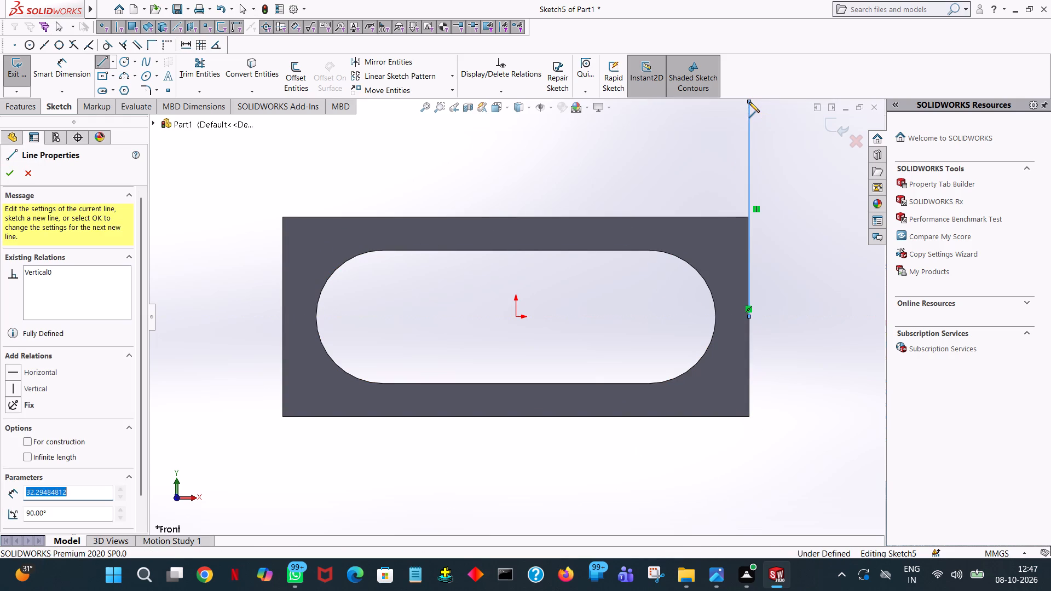
{"action": "type", "text": "45"}
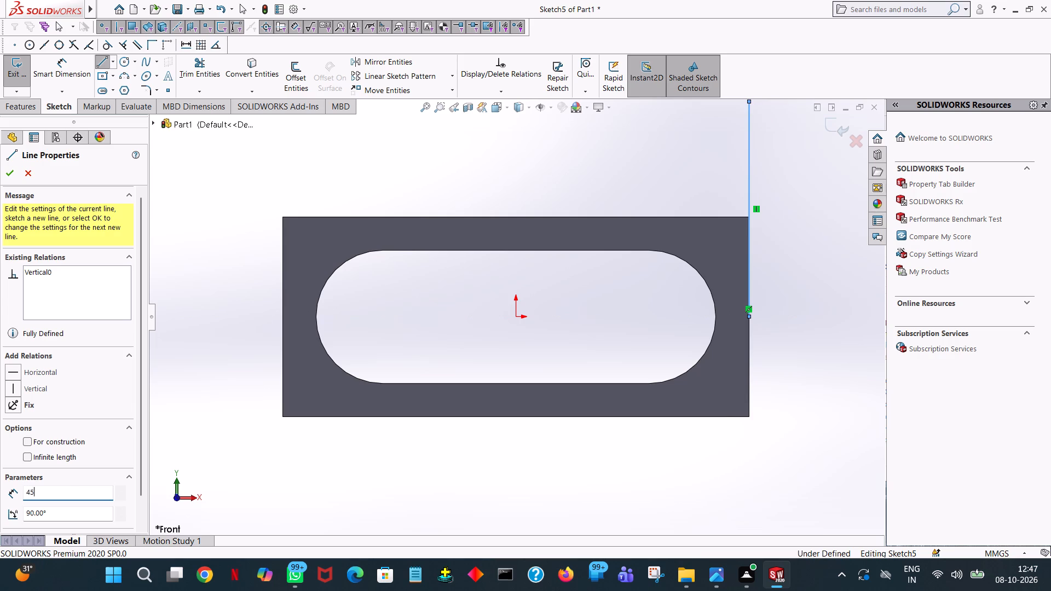
{"action": "key", "text": "Return"}
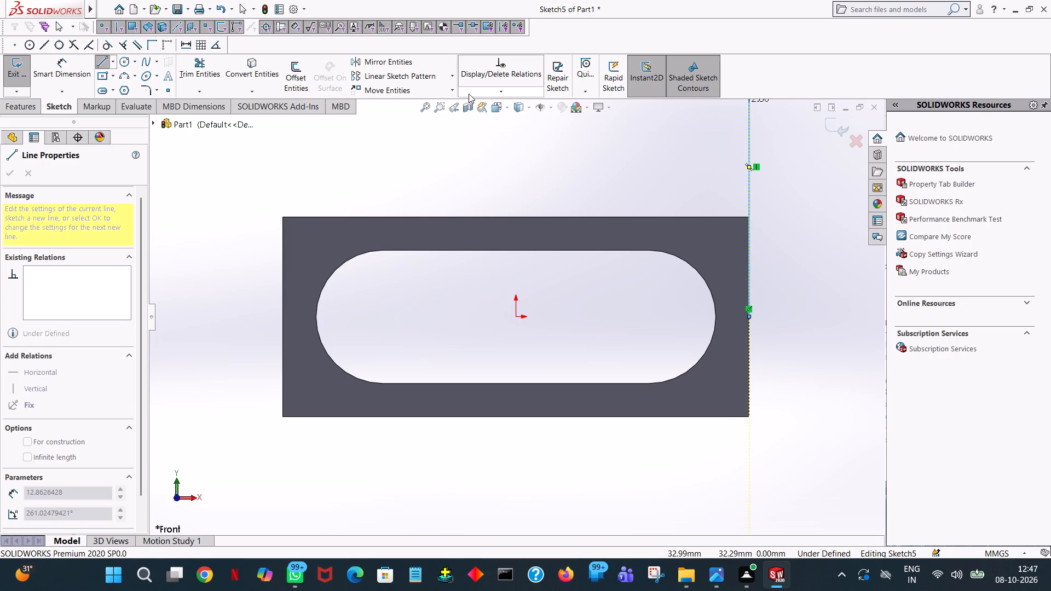
Draw a 25 mm horizontal line to the right from the top end of the 45 mm vertical line.
{"action": "left_click", "coordinate": [425, 108]}
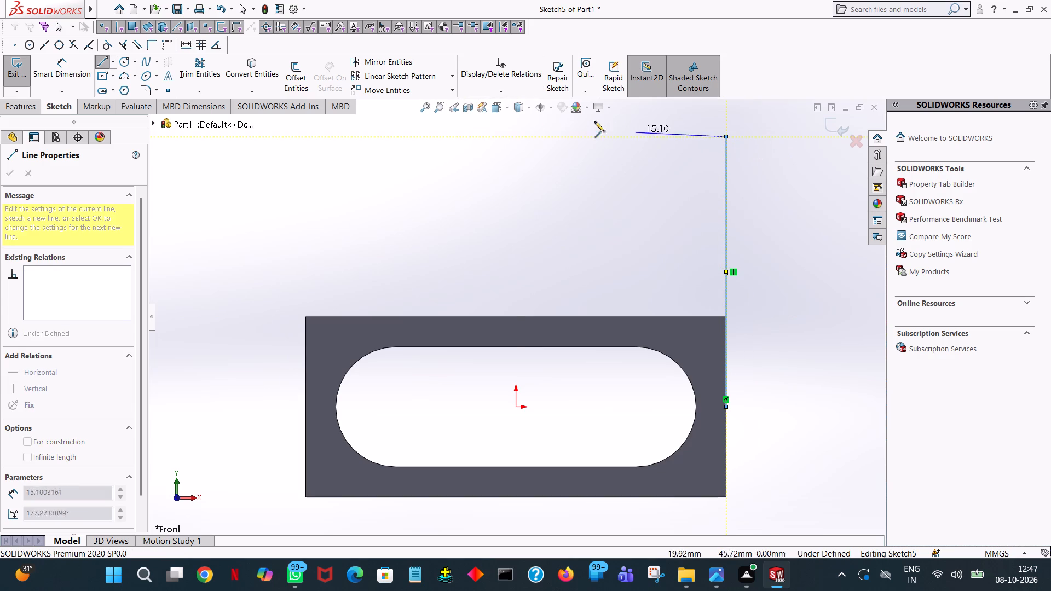
{"action": "left_click", "coordinate": [767, 134]}
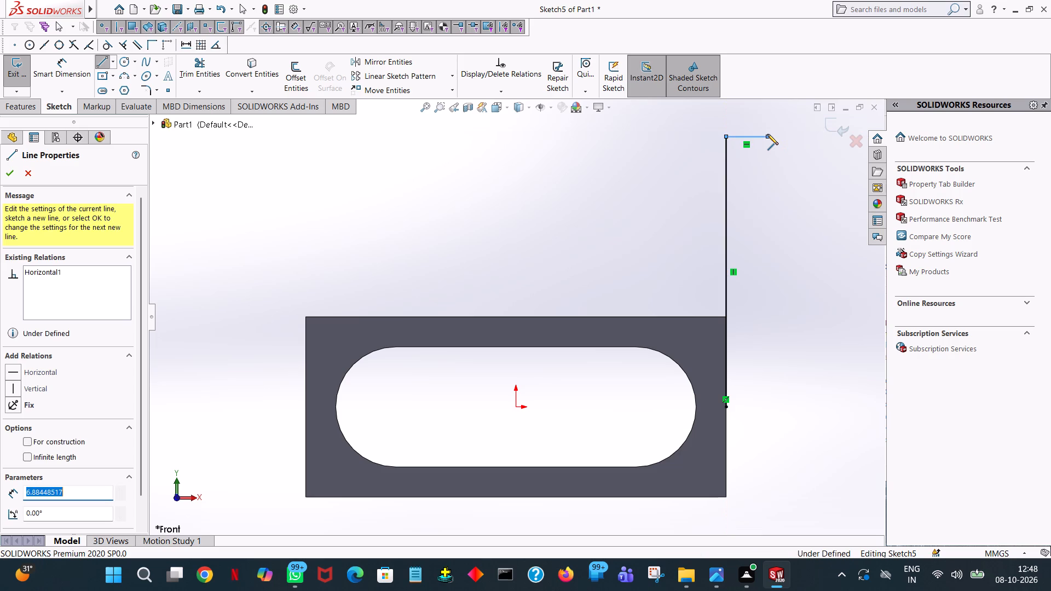
{"action": "key", "text": "2"}
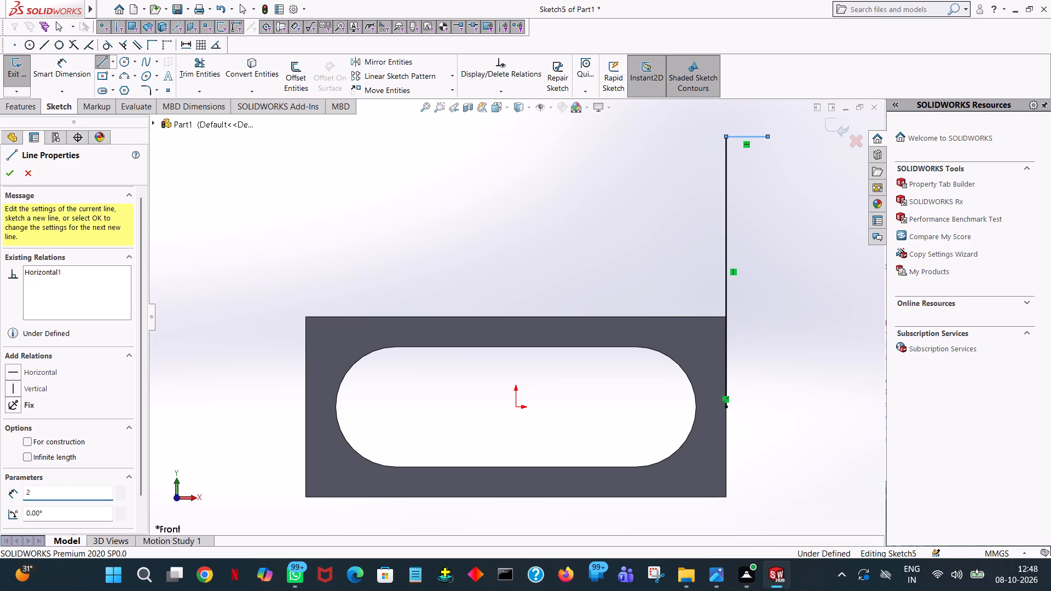
{"action": "key", "text": "5"}
{"action": "key", "text": "Return"}
{"action": "left_click", "coordinate": [424, 109]}
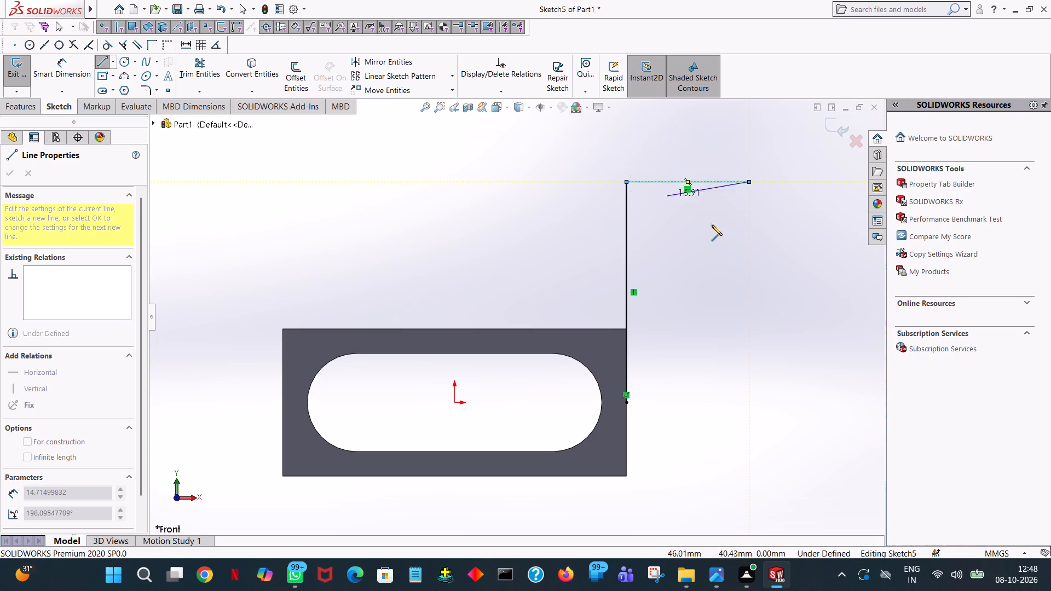
{"action": "right_click", "coordinate": [760, 259]}
{"action": "left_click", "coordinate": [796, 269]}
{"action": "left_click", "coordinate": [718, 184]}
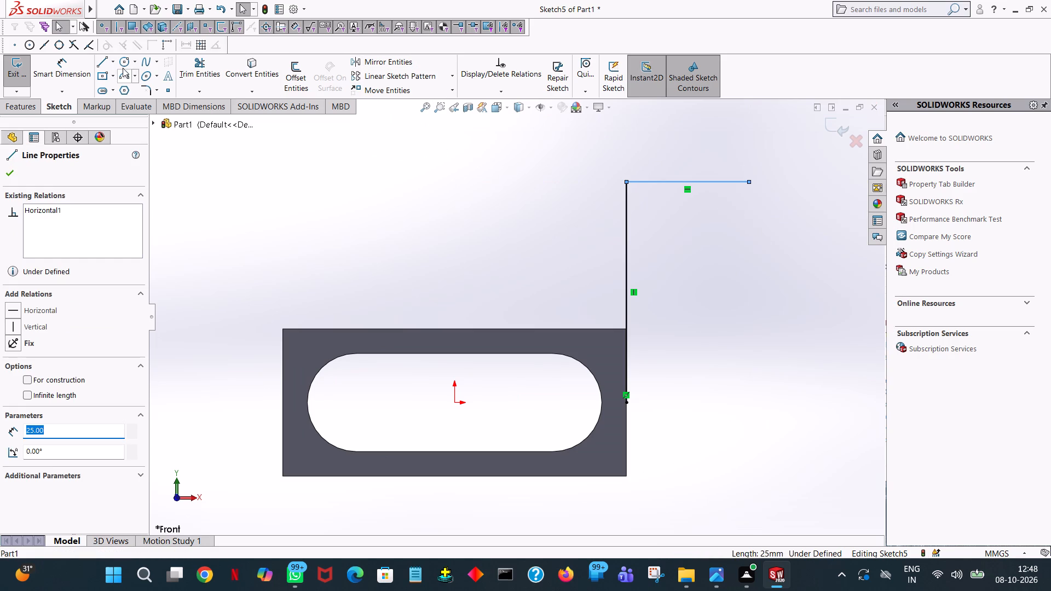
{"action": "left_click", "coordinate": [100, 58]}
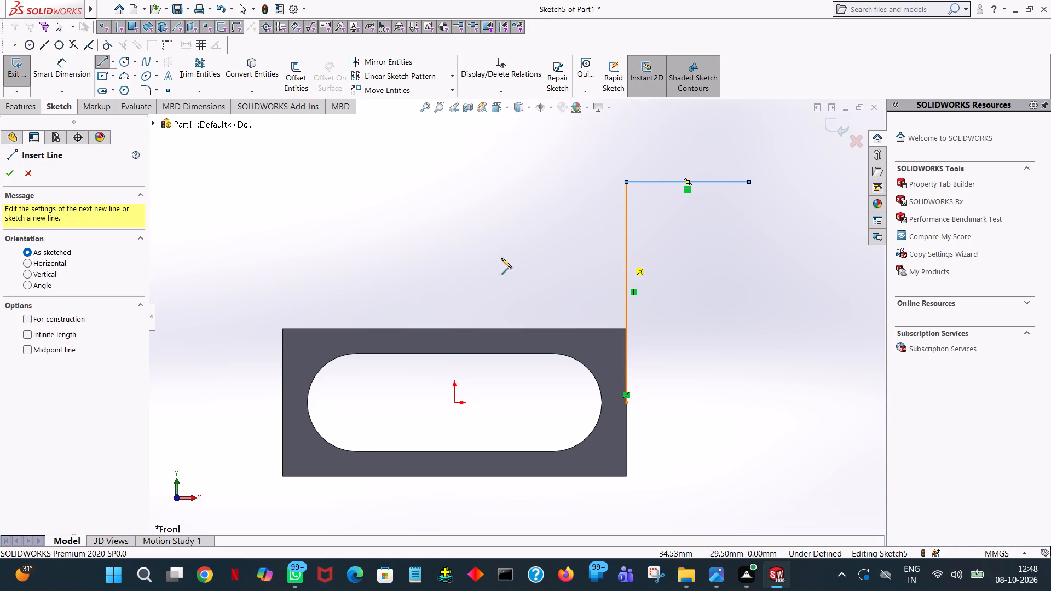
{"action": "left_click", "coordinate": [26, 171]}
Sketch a circle of about 16.4 mm radius centred on the right end of the horizontal line.
{"action": "left_click", "coordinate": [122, 62]}
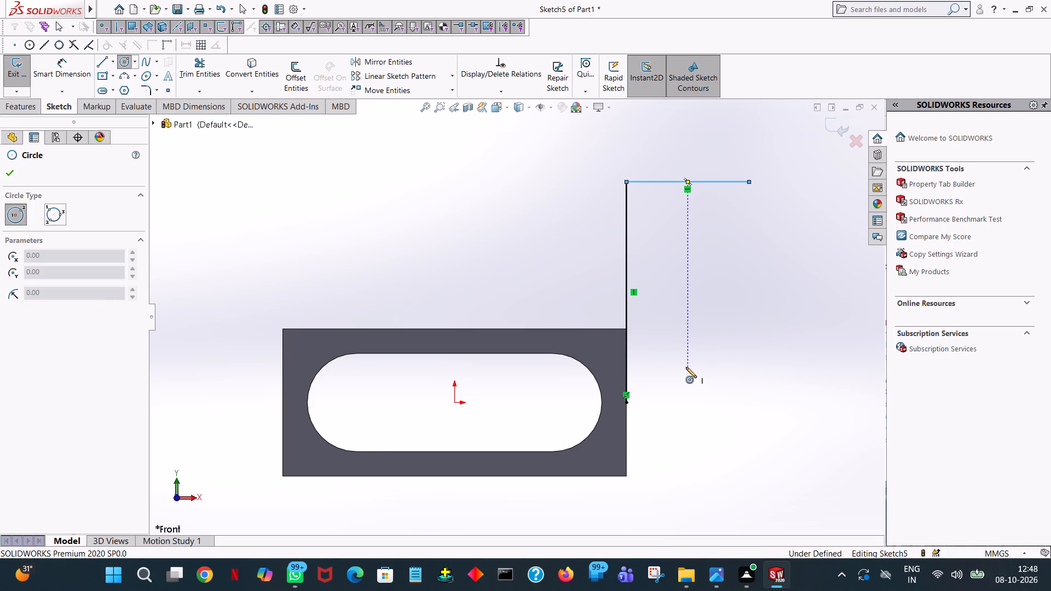
{"action": "left_click", "coordinate": [749, 181]}
{"action": "left_click", "coordinate": [675, 214]}
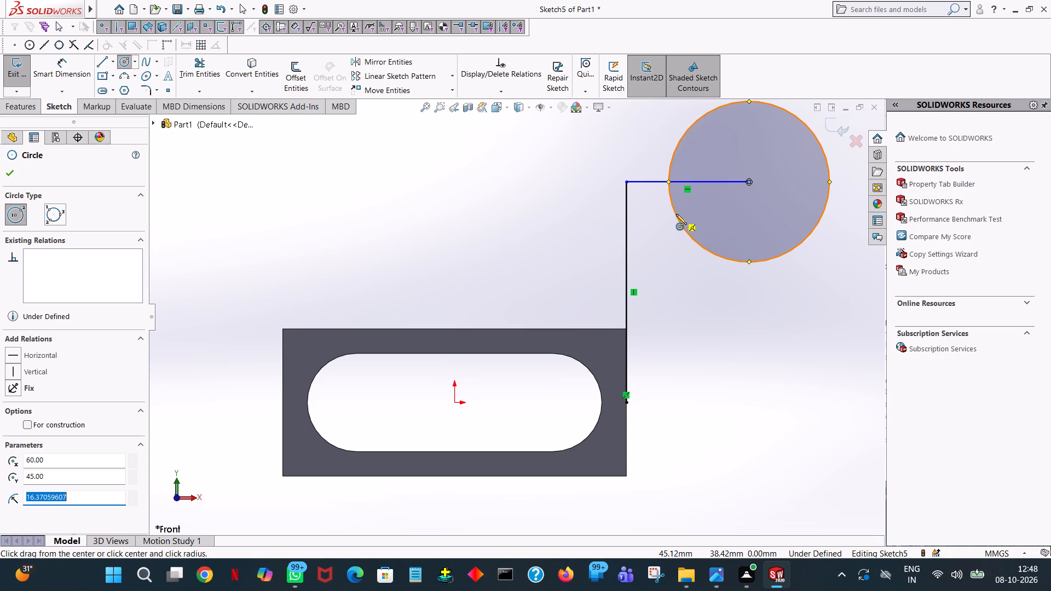
{"action": "right_click", "coordinate": [676, 214]}
{"action": "left_click", "coordinate": [721, 225]}
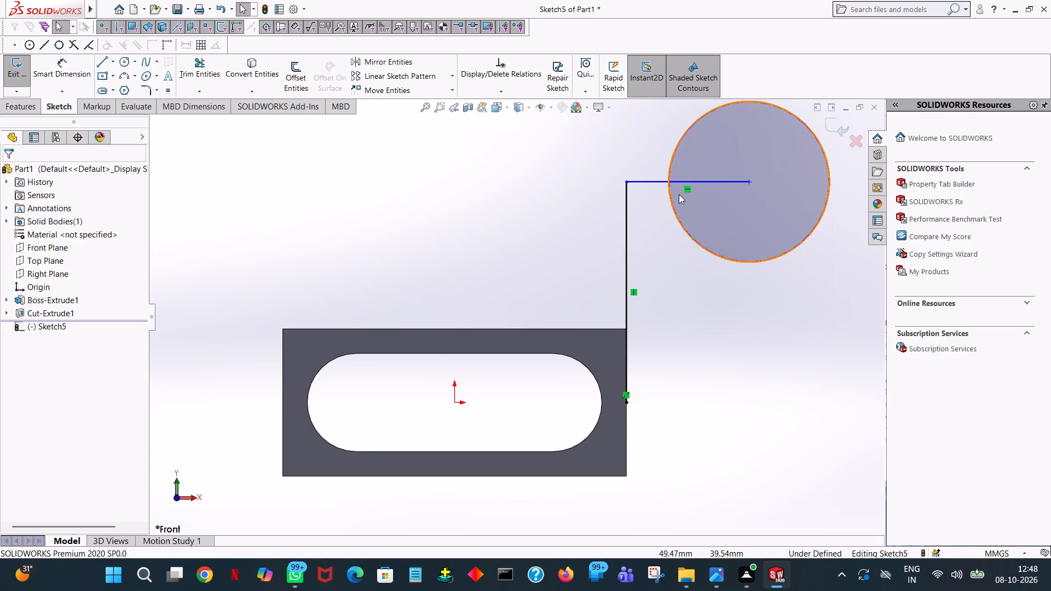
Set the length of the horizontal line to the circle's centre to 15 mm.
{"action": "left_click", "coordinate": [654, 181]}
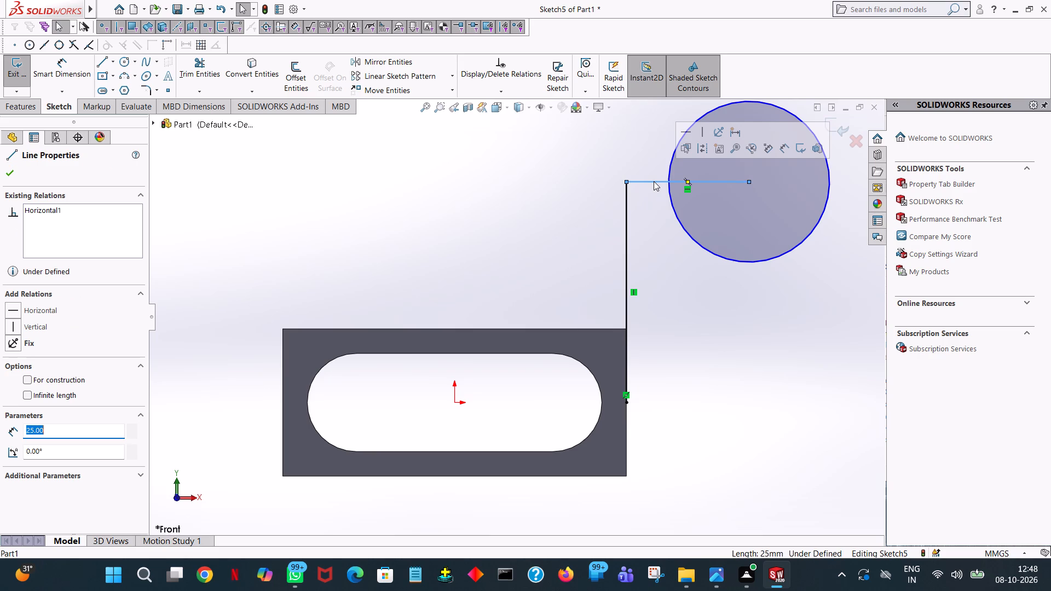
{"action": "type", "text": "15"}
{"action": "key", "text": "Return"}
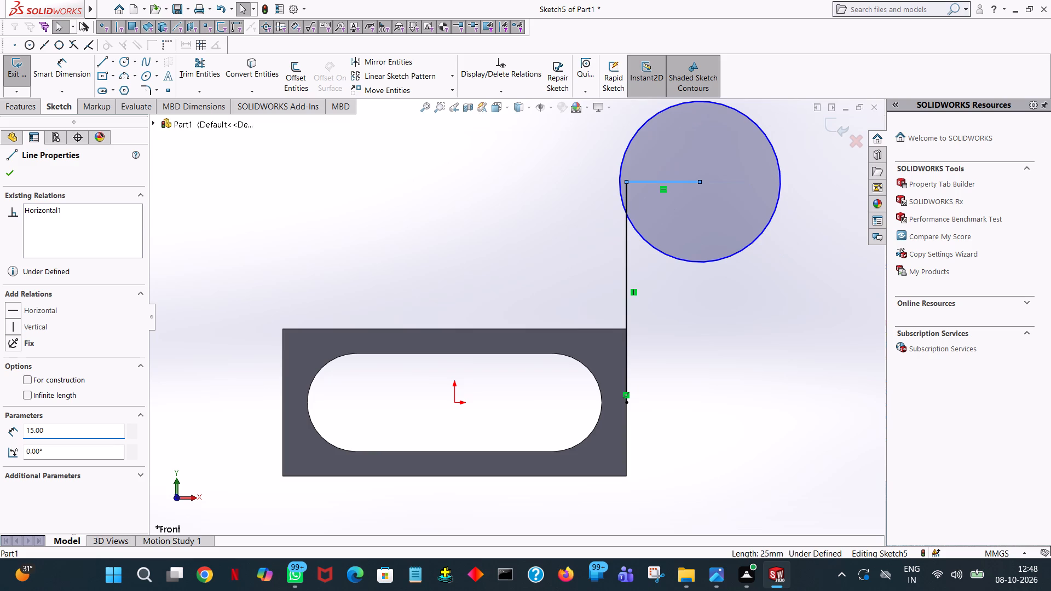
Set the circle's radius to 15 mm.
{"action": "left_click", "coordinate": [631, 146]}
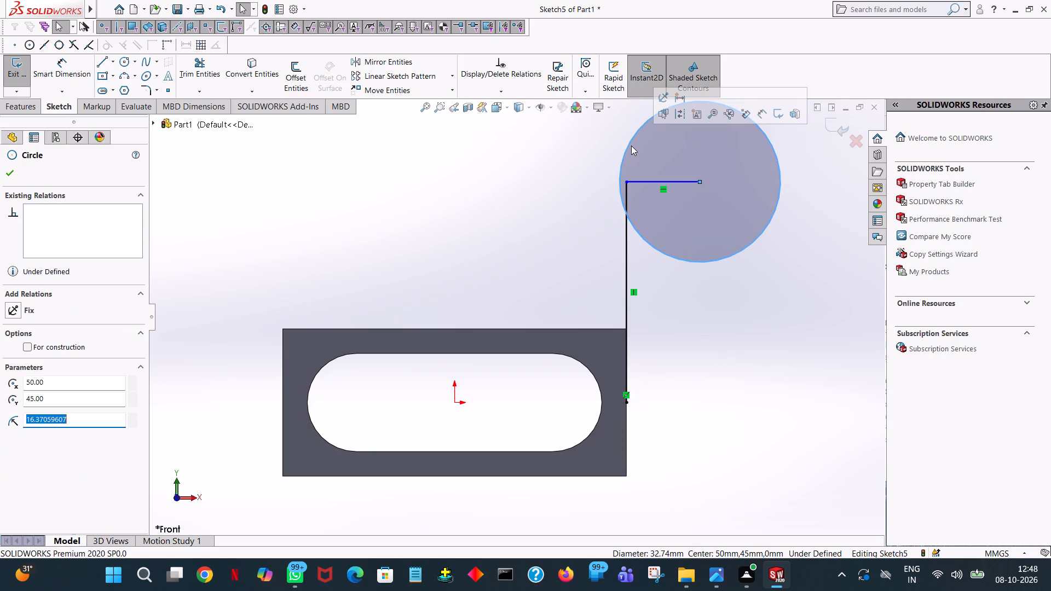
{"action": "type", "text": "15"}
{"action": "key", "text": "Return"}
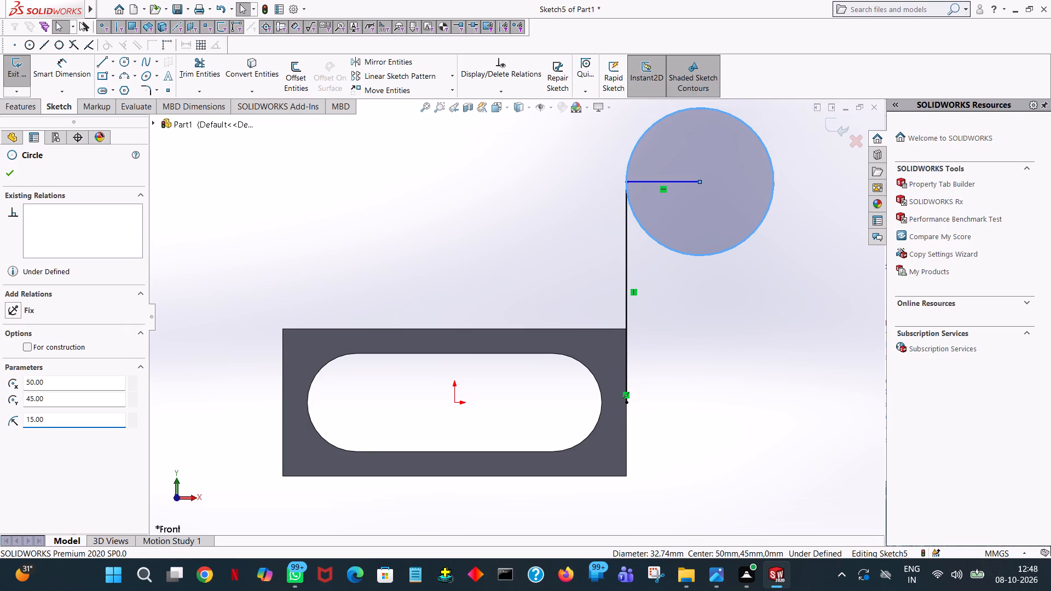
{"action": "left_click", "coordinate": [465, 206]}
Draw a 45 mm vertical line downward from the circle's right quadrant point, tangent to the circle.
{"action": "left_click", "coordinate": [104, 66]}
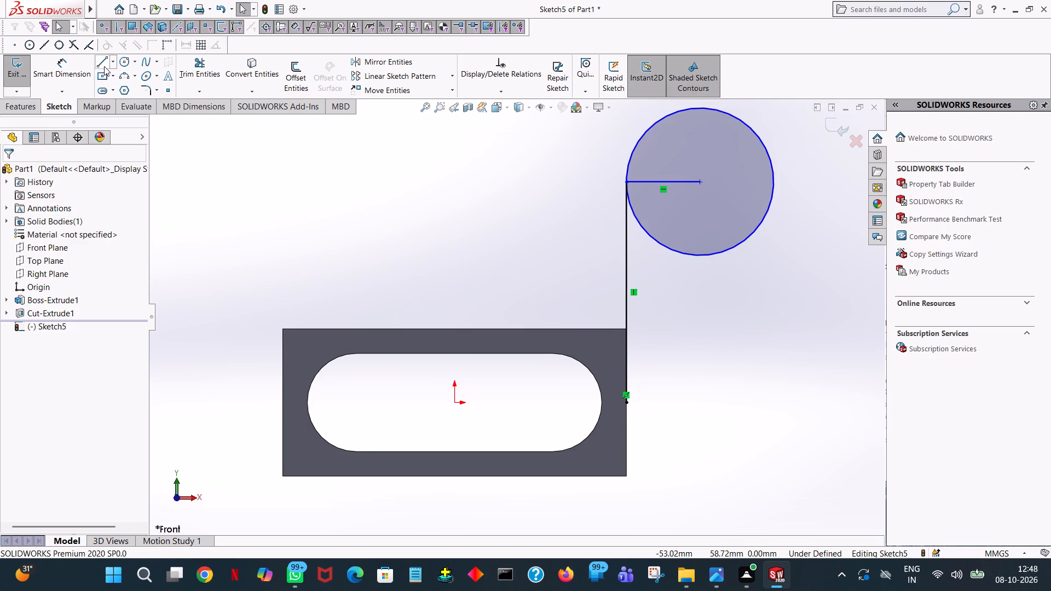
{"action": "left_click", "coordinate": [774, 181]}
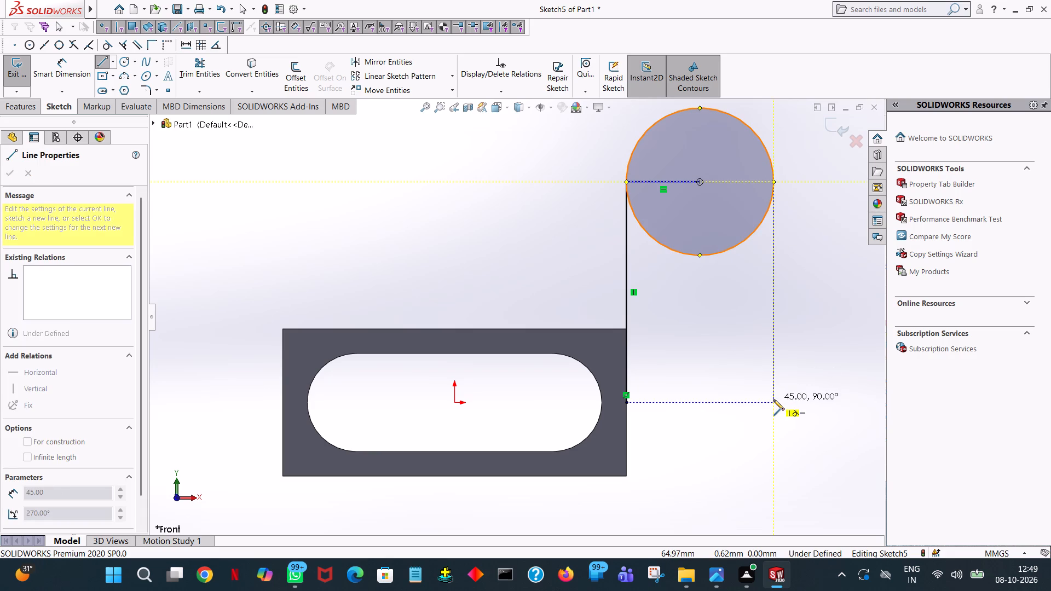
{"action": "left_click", "coordinate": [773, 399]}
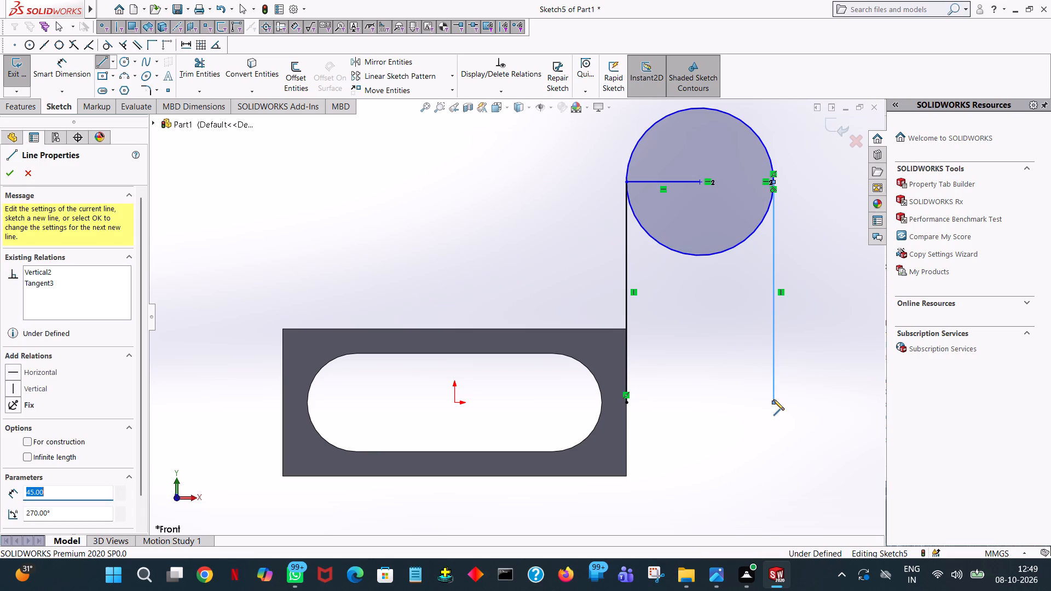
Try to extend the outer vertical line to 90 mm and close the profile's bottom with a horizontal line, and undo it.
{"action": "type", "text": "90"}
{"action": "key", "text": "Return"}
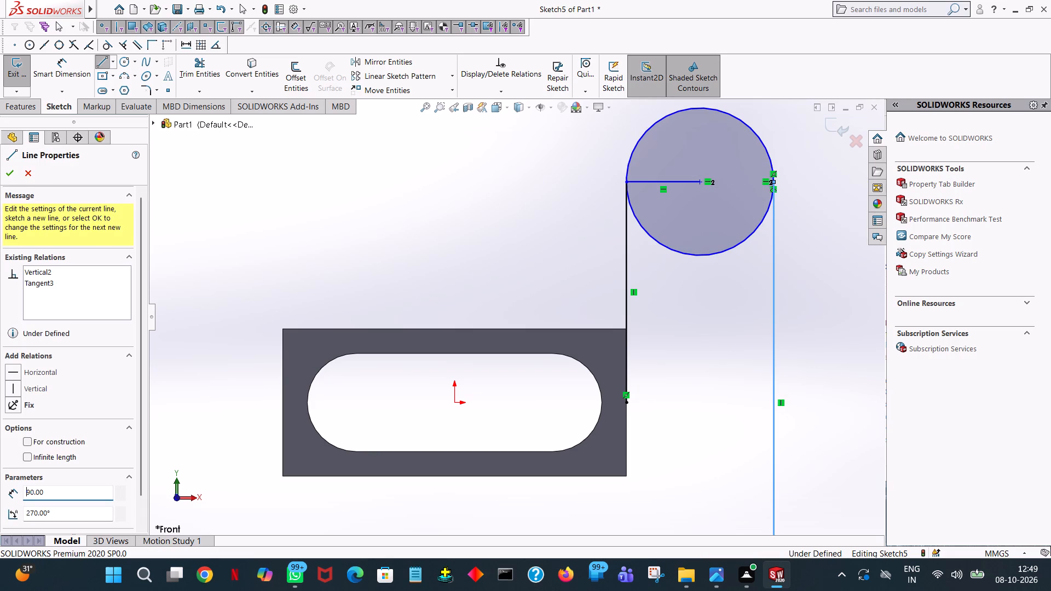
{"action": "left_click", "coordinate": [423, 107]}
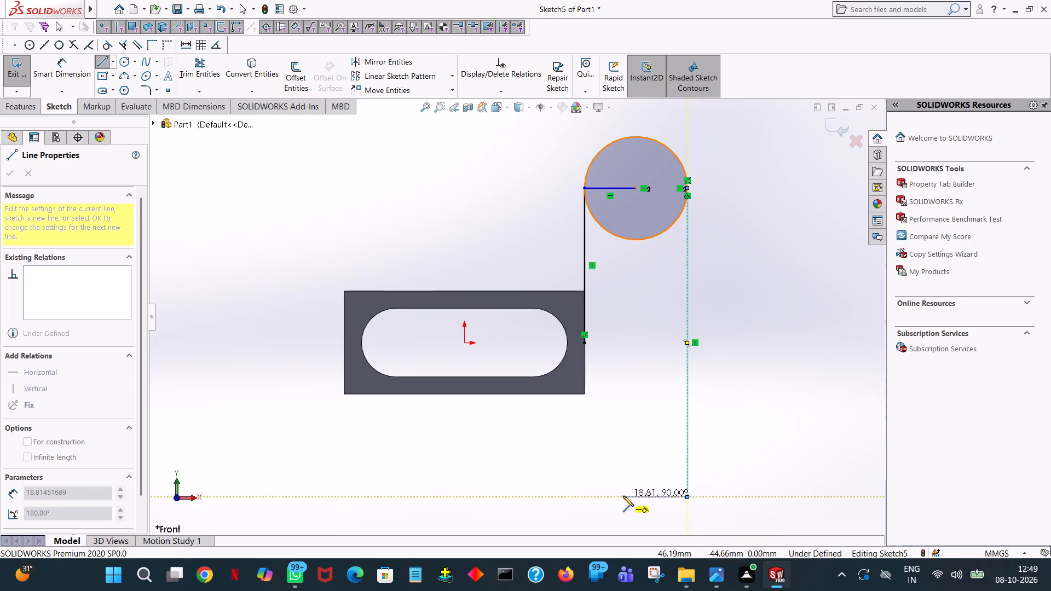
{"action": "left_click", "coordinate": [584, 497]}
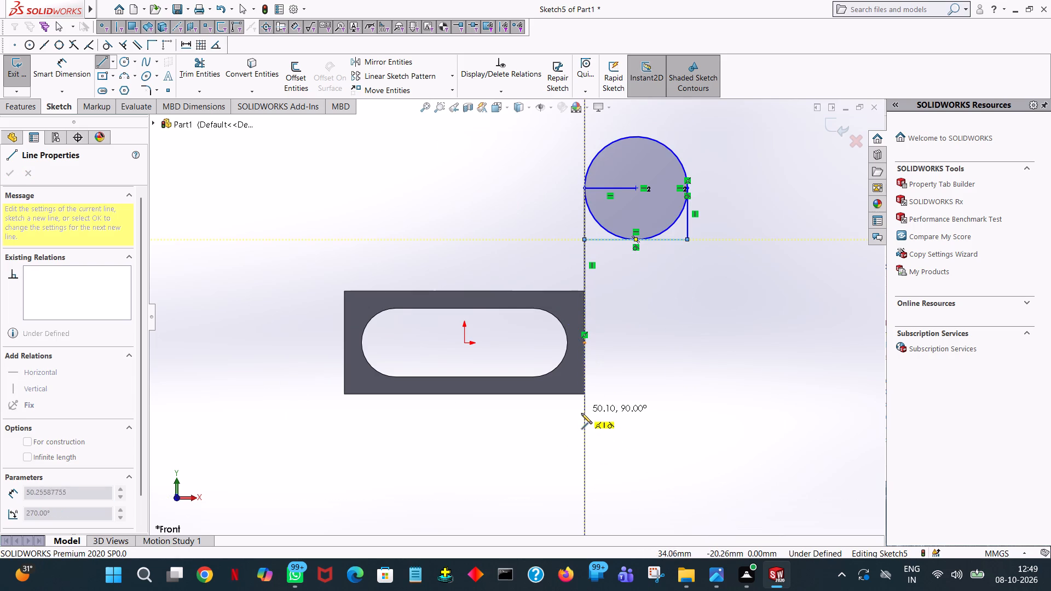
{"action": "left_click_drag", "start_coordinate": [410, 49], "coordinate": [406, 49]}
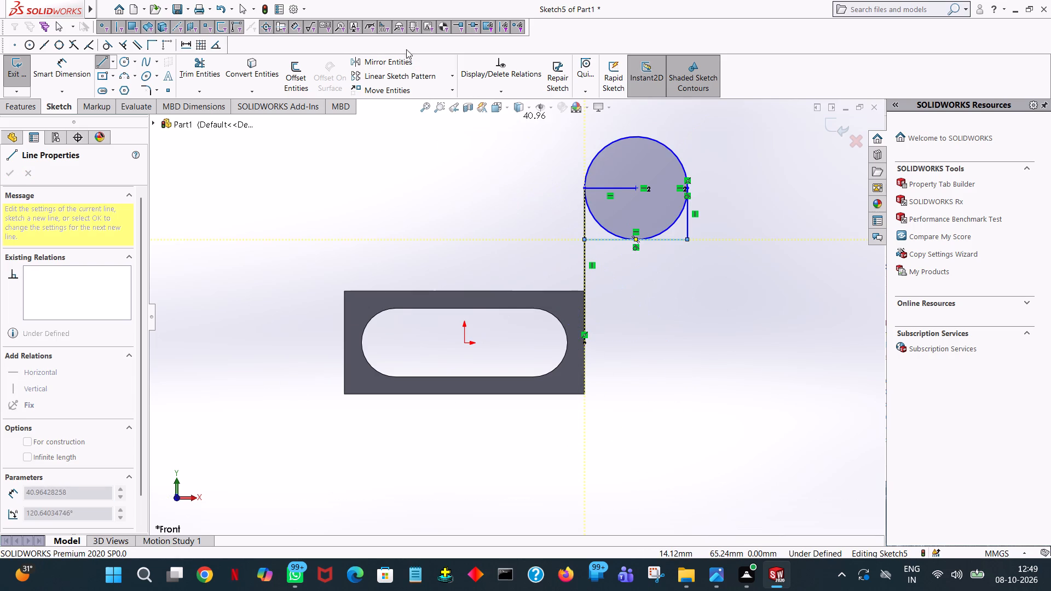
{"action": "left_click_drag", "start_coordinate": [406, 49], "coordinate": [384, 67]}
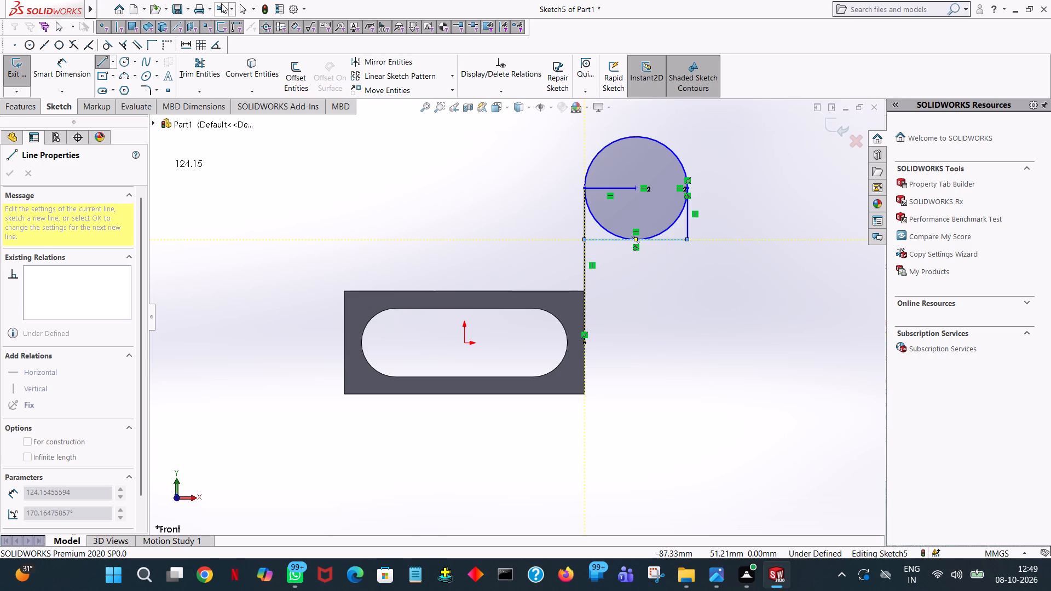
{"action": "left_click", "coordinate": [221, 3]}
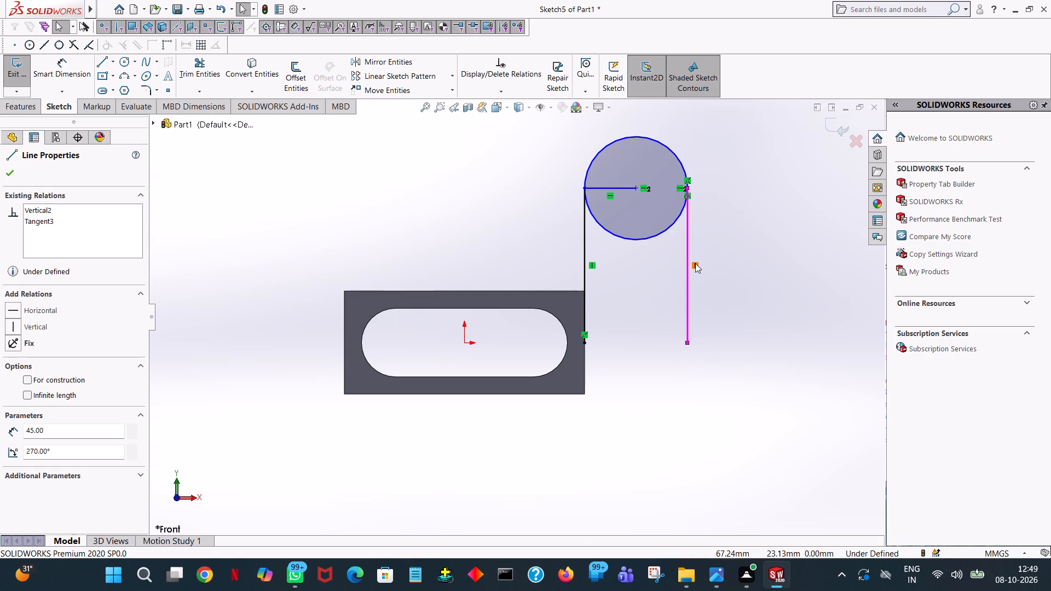
Set the length of the outer vertical line, tangent to the circle, to 90 mm.
{"action": "left_click", "coordinate": [686, 265]}
{"action": "type", "text": "90"}
{"action": "key", "text": "Return"}
{"action": "left_click", "coordinate": [465, 212]}
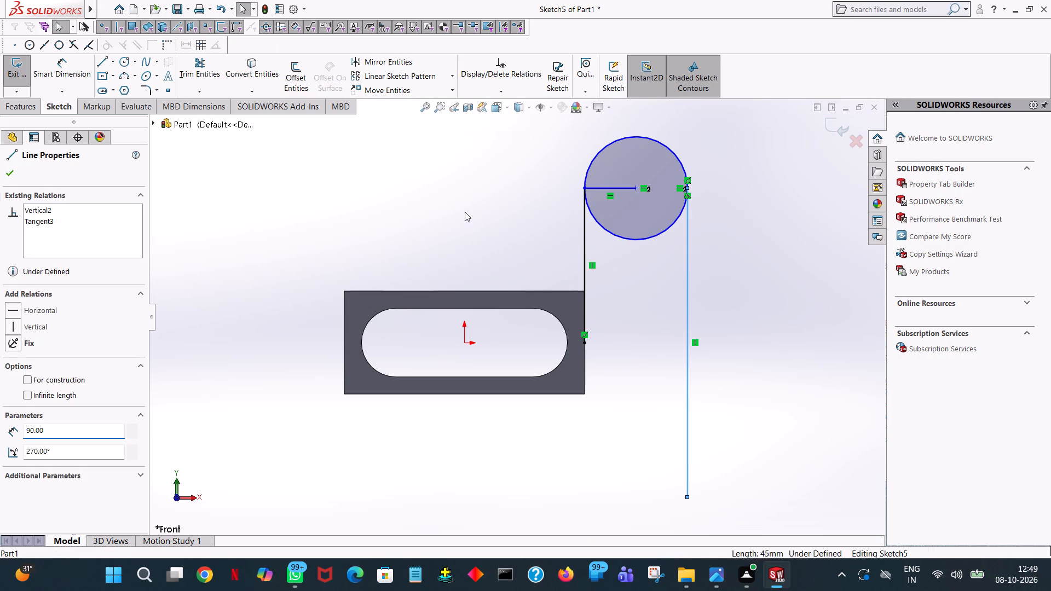
Close the profile with a 30 mm horizontal bottom line, a 30 mm vertical line up to the block's corner and a 15 mm vertical line.
{"action": "left_click", "coordinate": [95, 63]}
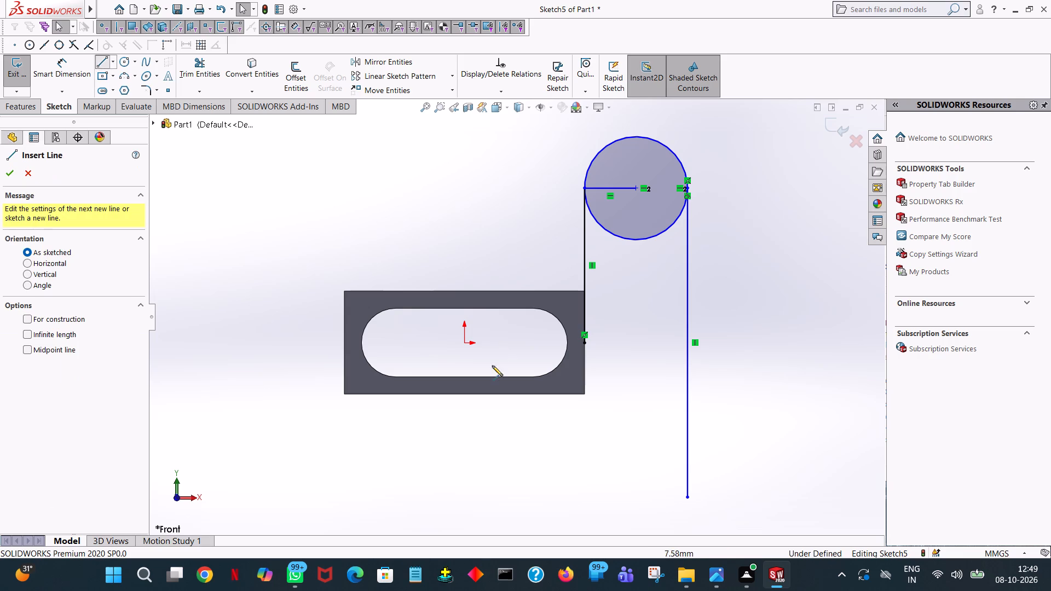
{"action": "left_click", "coordinate": [687, 498]}
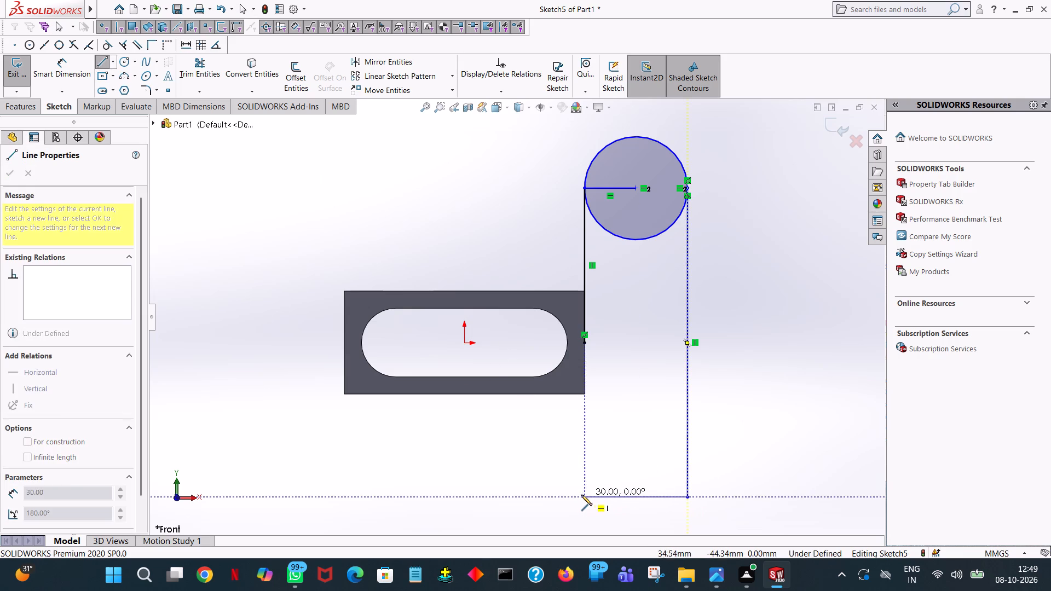
{"action": "left_click", "coordinate": [584, 495]}
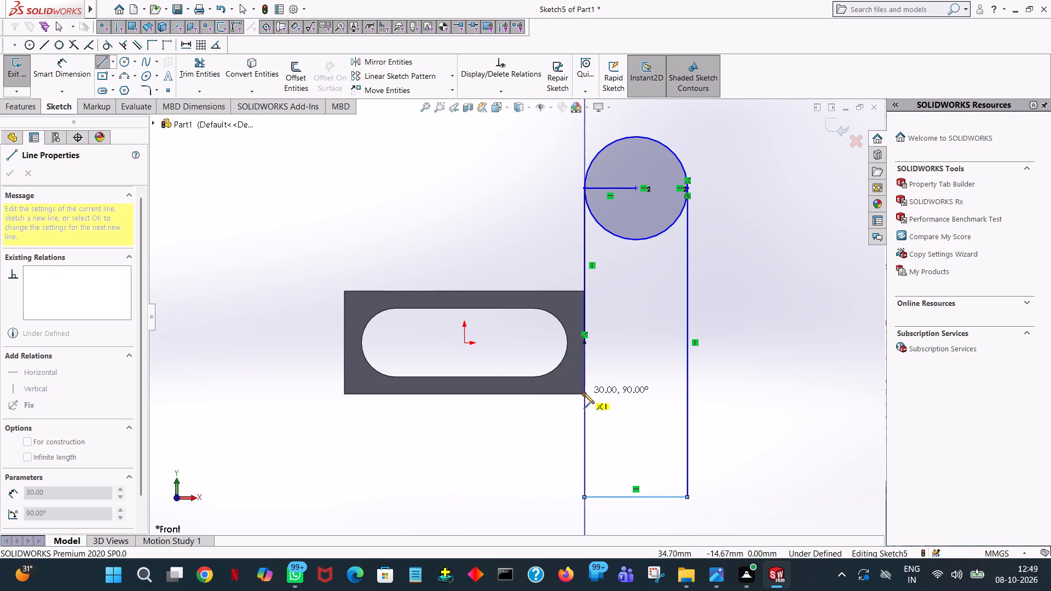
{"action": "left_click", "coordinate": [584, 393]}
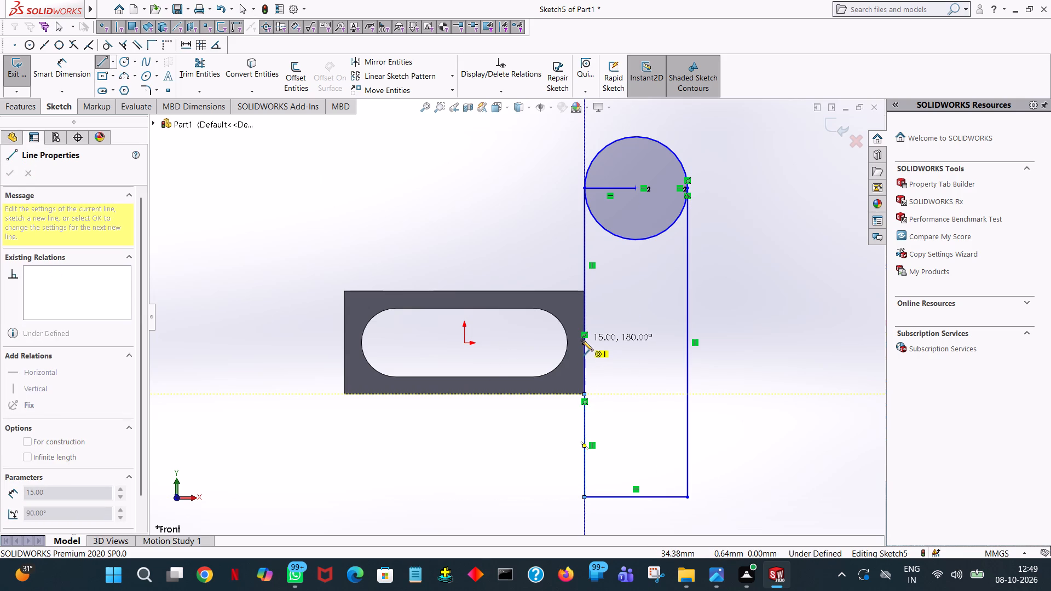
{"action": "left_click", "coordinate": [585, 341]}
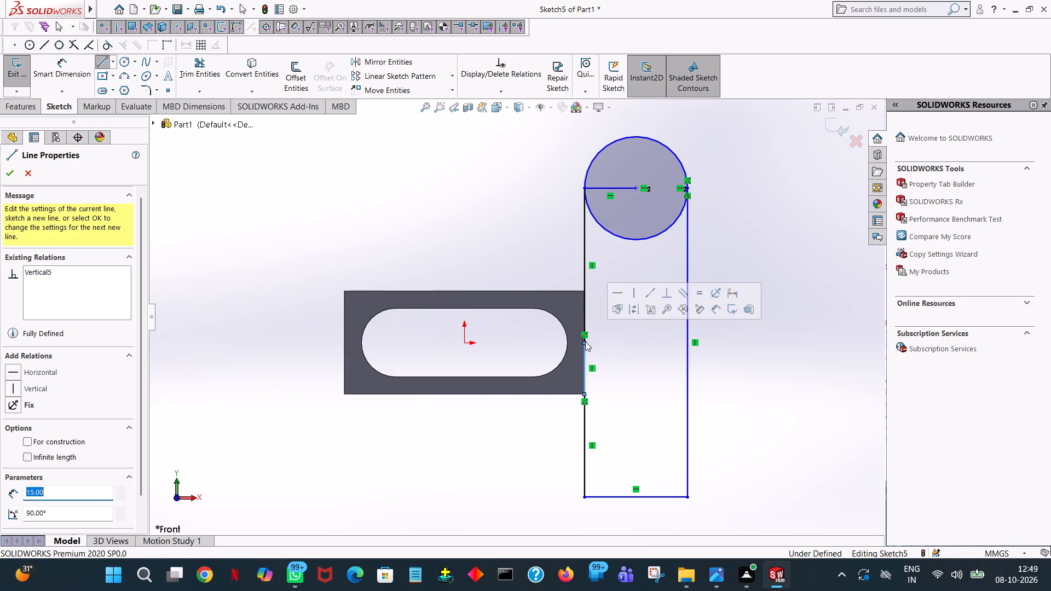
{"action": "right_click", "coordinate": [585, 341]}
{"action": "left_click", "coordinate": [610, 354]}
{"action": "left_click", "coordinate": [748, 294]}
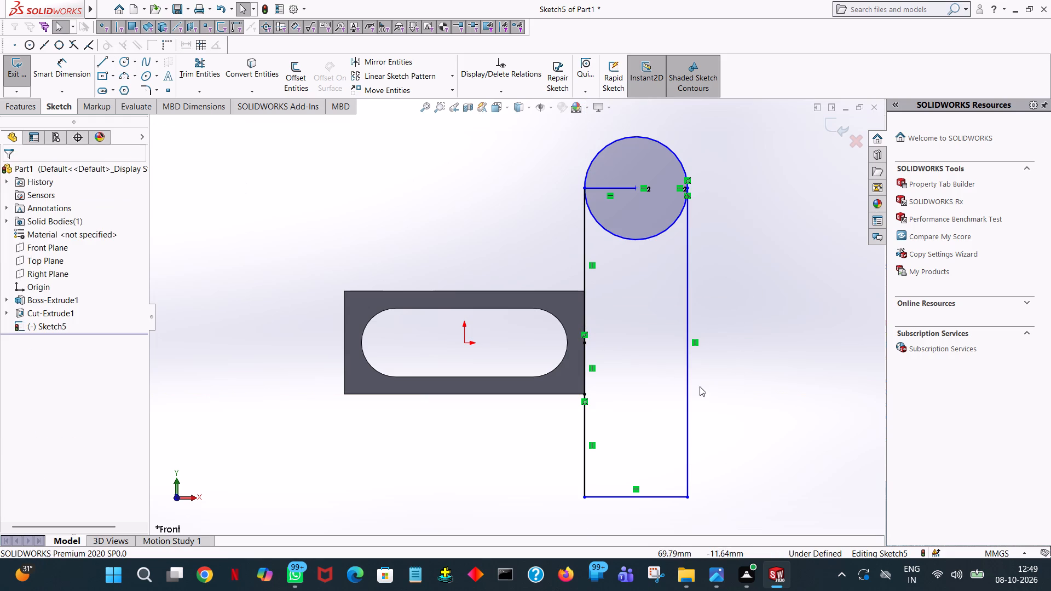
{"action": "left_click", "coordinate": [688, 396]}
{"action": "left_click", "coordinate": [435, 219]}
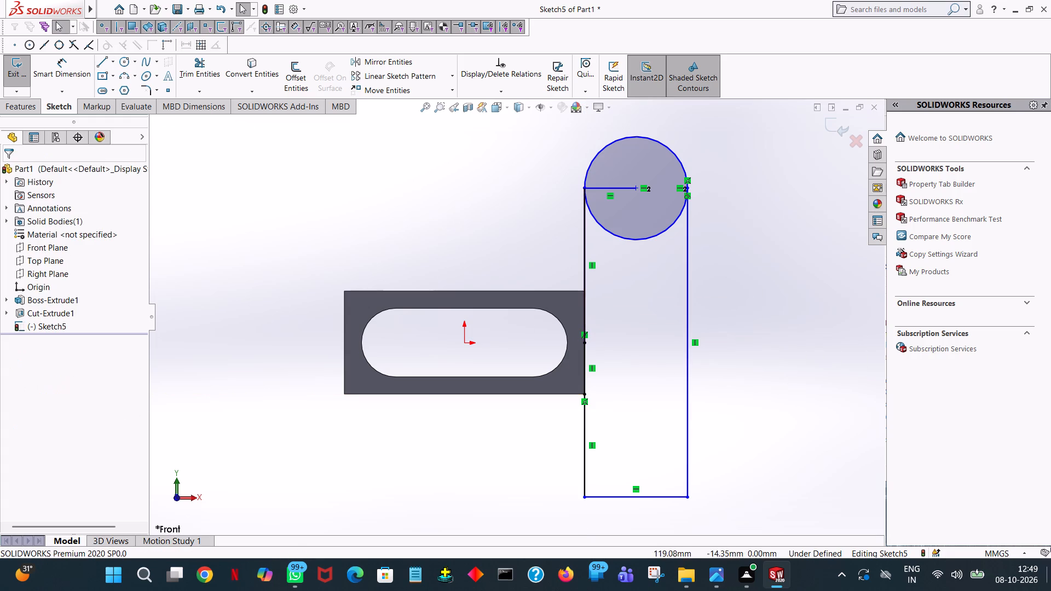
Sketch a circle of 15 mm radius centred on the midpoint of the 30 mm bottom line.
{"action": "left_click", "coordinate": [119, 61]}
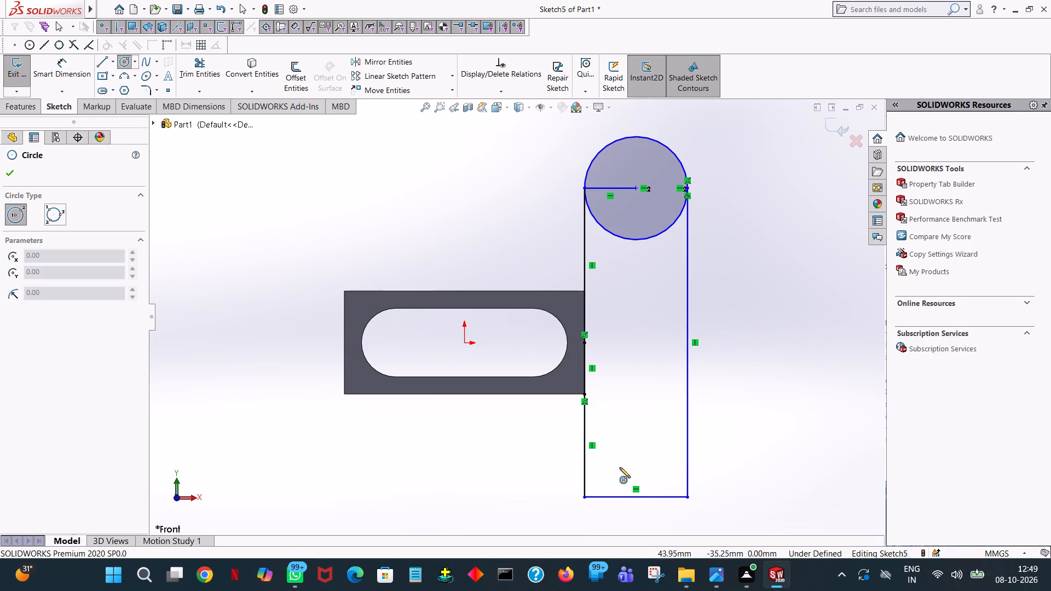
{"action": "left_click", "coordinate": [635, 497]}
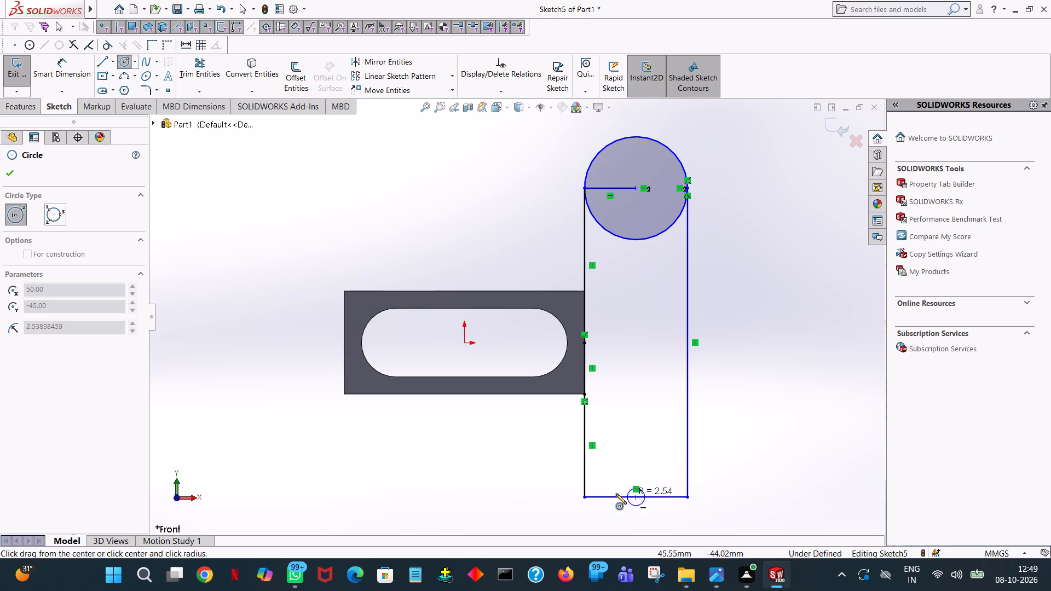
{"action": "left_click", "coordinate": [584, 496]}
{"action": "right_click", "coordinate": [584, 496]}
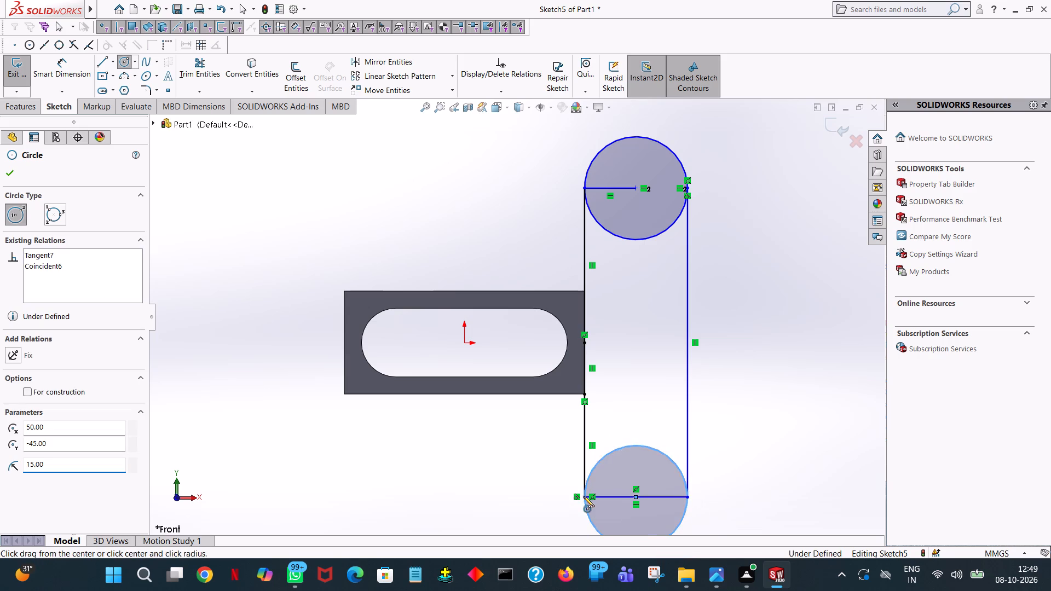
{"action": "left_click", "coordinate": [613, 485]}
Trim the inner halves of both circles and the horizontal lines through their centres, leaving a pill-shaped outline.
{"action": "left_click", "coordinate": [192, 59]}
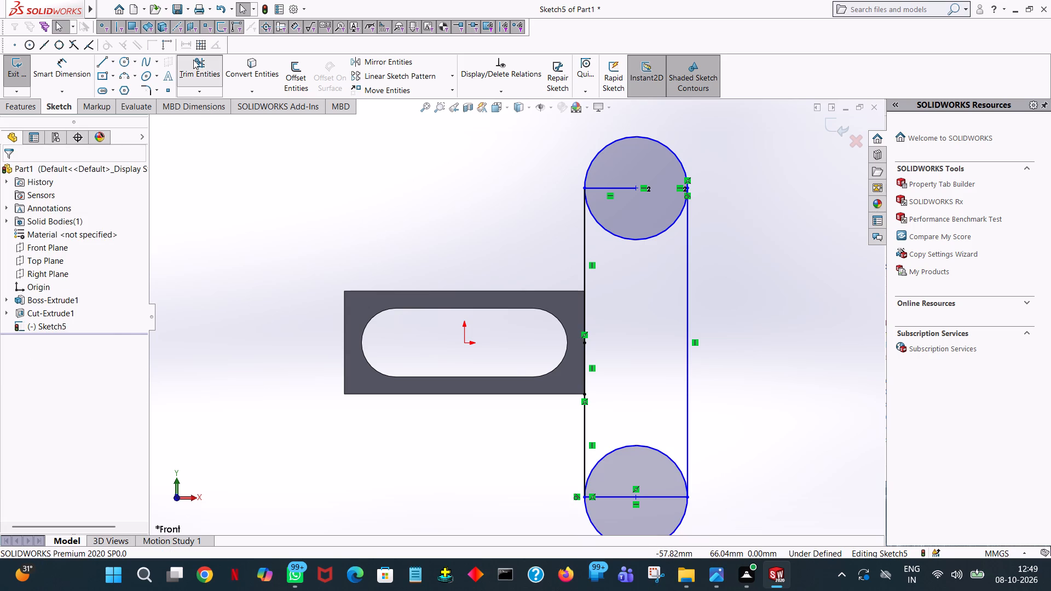
{"action": "left_click", "coordinate": [631, 239]}
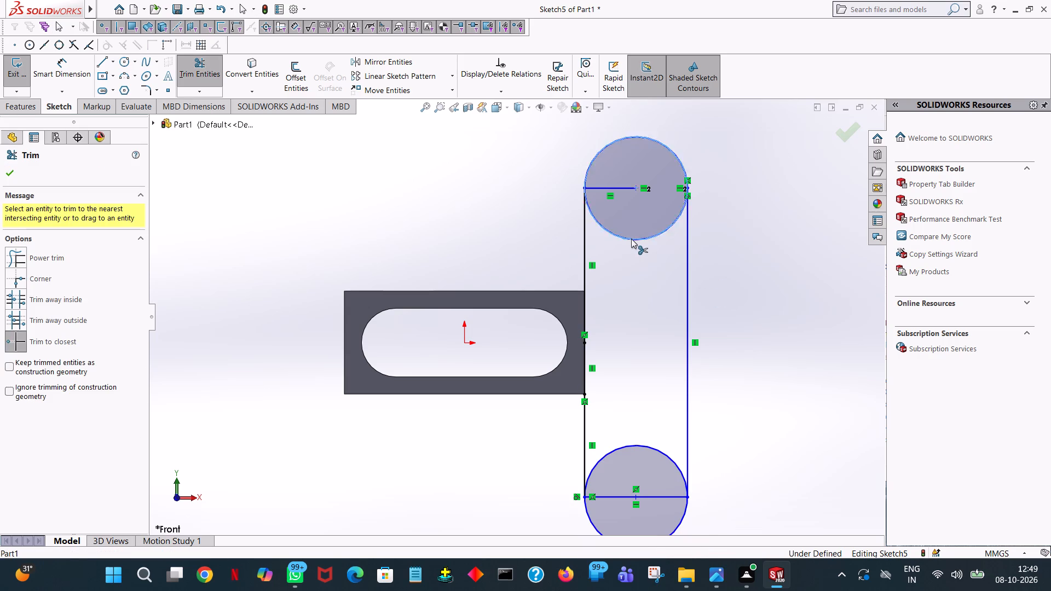
{"action": "left_click", "coordinate": [618, 186]}
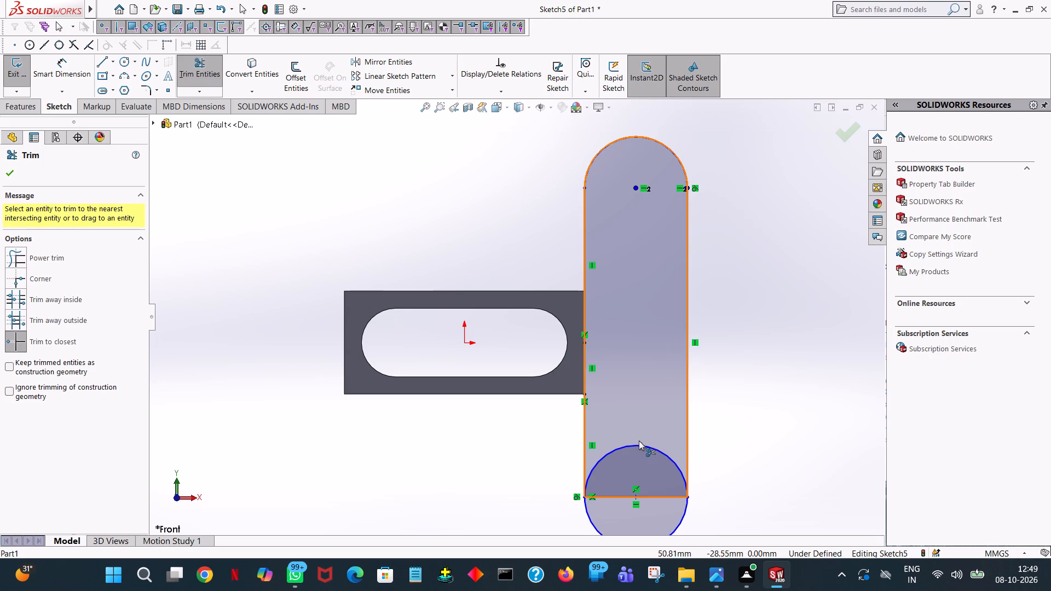
{"action": "left_click", "coordinate": [636, 444]}
{"action": "left_click", "coordinate": [640, 494]}
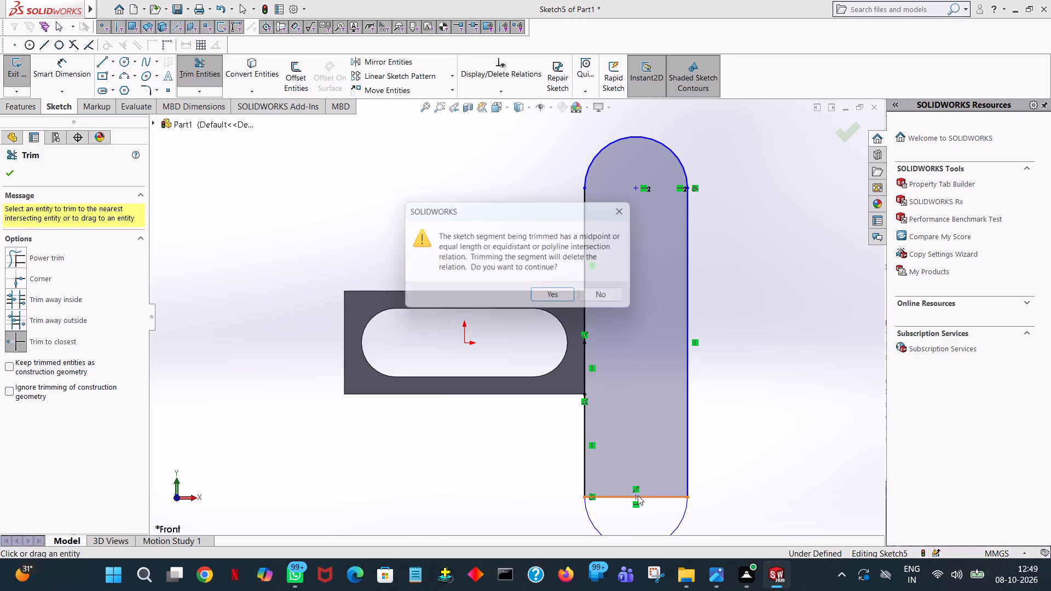
{"action": "left_click", "coordinate": [562, 297]}
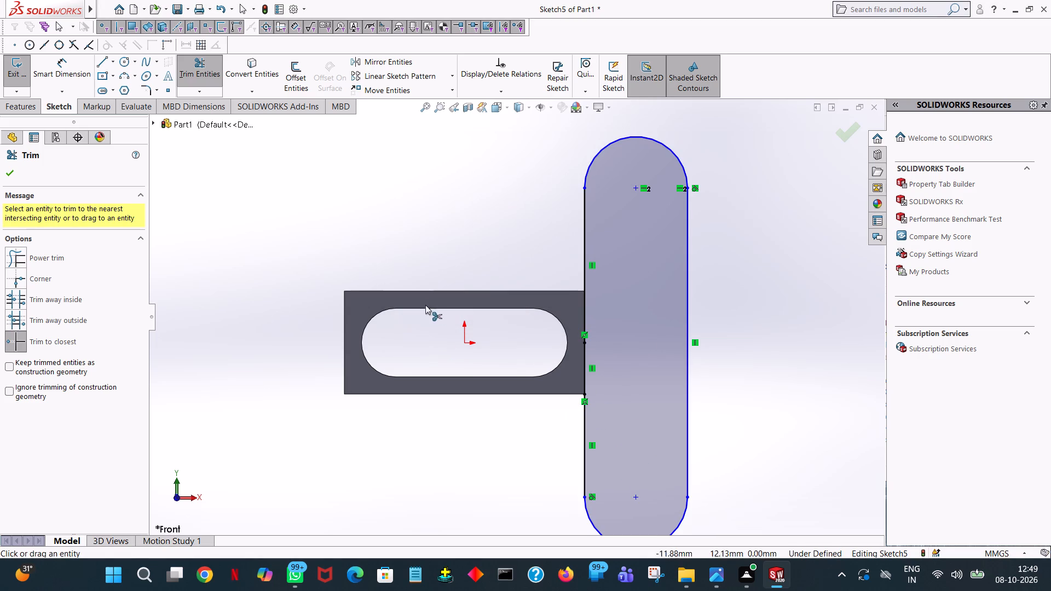
Sketch a circle of 10 mm radius centred on the pill profile's upper arc centre.
{"action": "scroll", "coordinate": [587, 497], "scroll_direction": "down", "scroll_amount": 6}
{"action": "scroll", "coordinate": [505, 404], "scroll_direction": "down", "scroll_amount": 4}
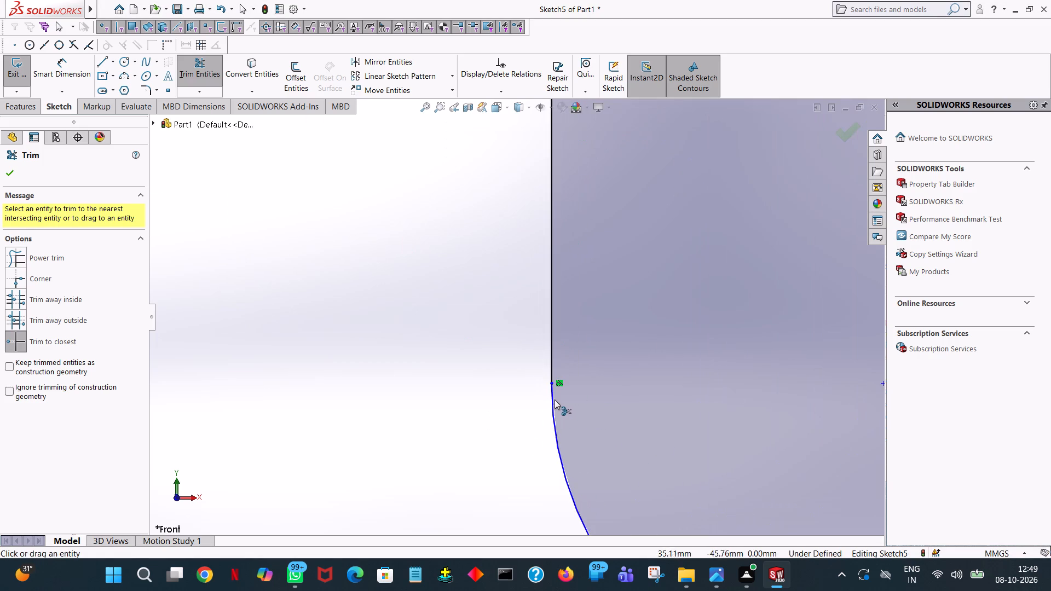
{"action": "scroll", "coordinate": [562, 399], "scroll_direction": "up", "scroll_amount": 12}
{"action": "scroll", "coordinate": [547, 234], "scroll_direction": "up", "scroll_amount": 2}
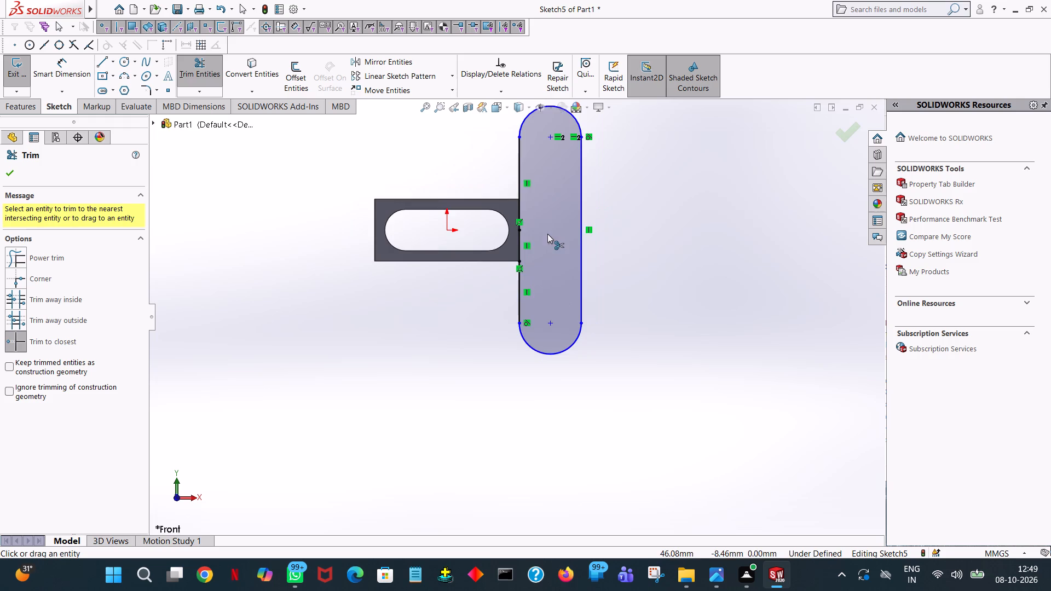
{"action": "scroll", "coordinate": [547, 234], "scroll_direction": "up", "scroll_amount": 2}
{"action": "scroll", "coordinate": [504, 227], "scroll_direction": "down", "scroll_amount": 4}
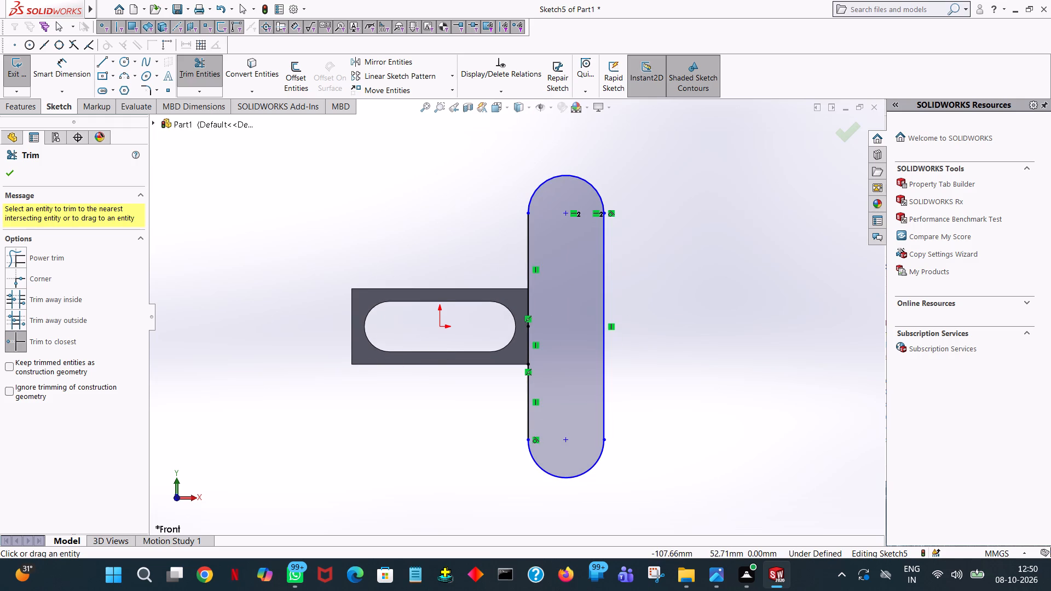
{"action": "left_click", "coordinate": [124, 59]}
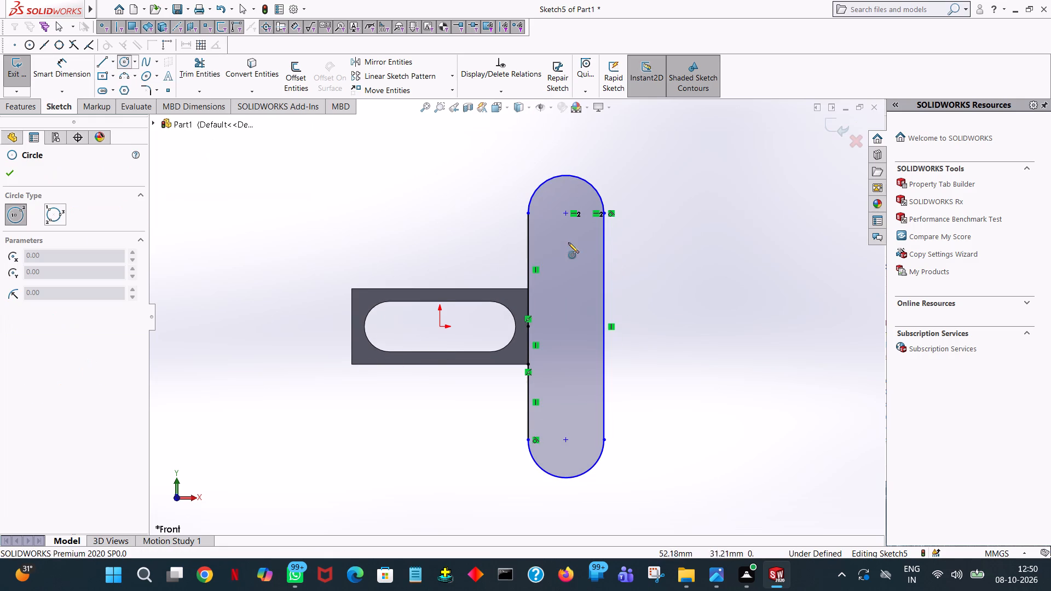
{"action": "scroll", "coordinate": [560, 216], "scroll_direction": "down", "scroll_amount": 4}
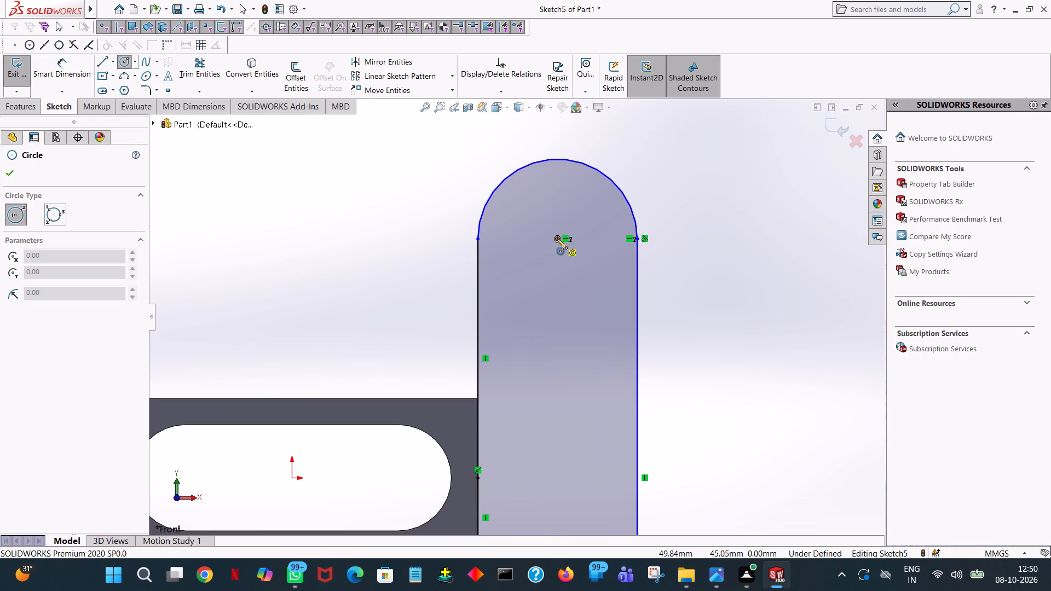
{"action": "left_click", "coordinate": [557, 239]}
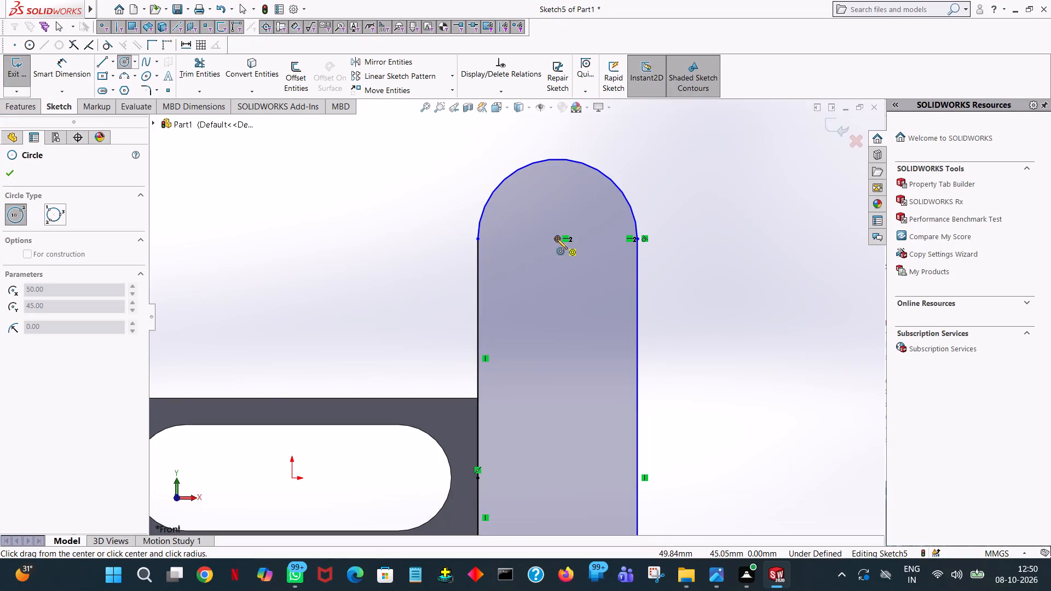
{"action": "left_click", "coordinate": [572, 170]}
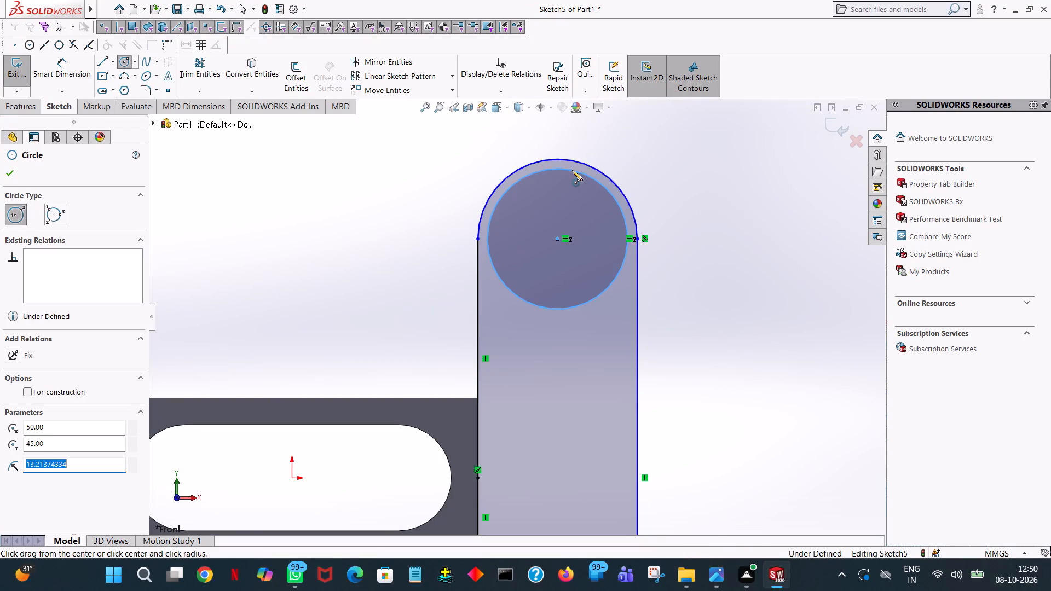
{"action": "type", "text": "10"}
{"action": "key", "text": "Return"}
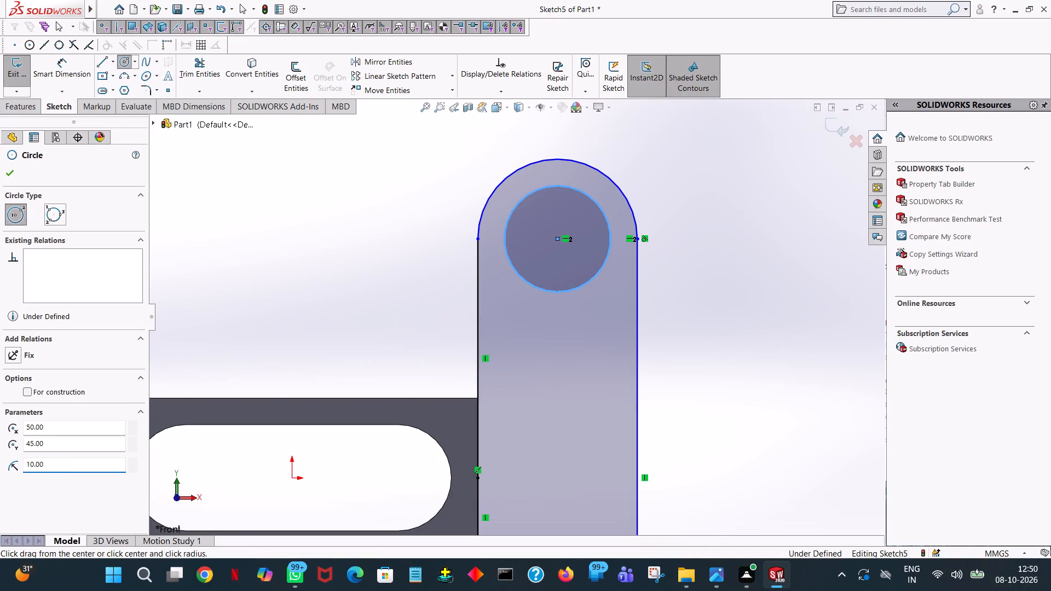
Sketch a circle of 10 mm radius centred on the pill profile's lower arc centre.
{"action": "scroll", "coordinate": [588, 357], "scroll_direction": "down", "scroll_amount": 9}
{"action": "scroll", "coordinate": [625, 364], "scroll_direction": "up", "scroll_amount": 11}
{"action": "scroll", "coordinate": [559, 438], "scroll_direction": "up", "scroll_amount": 4}
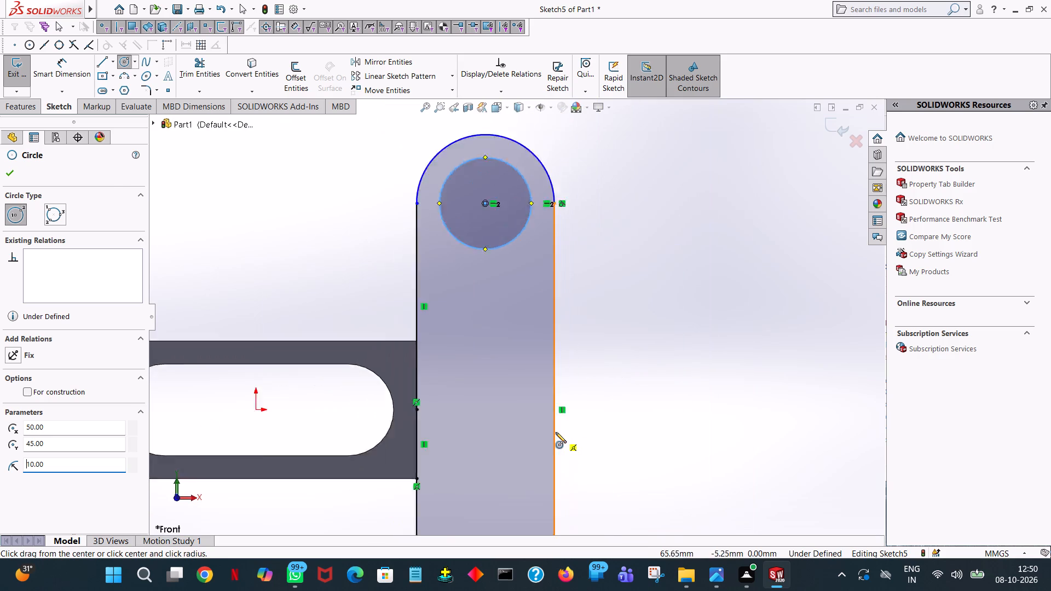
{"action": "scroll", "coordinate": [556, 432], "scroll_direction": "up", "scroll_amount": 3}
{"action": "scroll", "coordinate": [524, 453], "scroll_direction": "down", "scroll_amount": 1}
{"action": "left_click", "coordinate": [501, 428]}
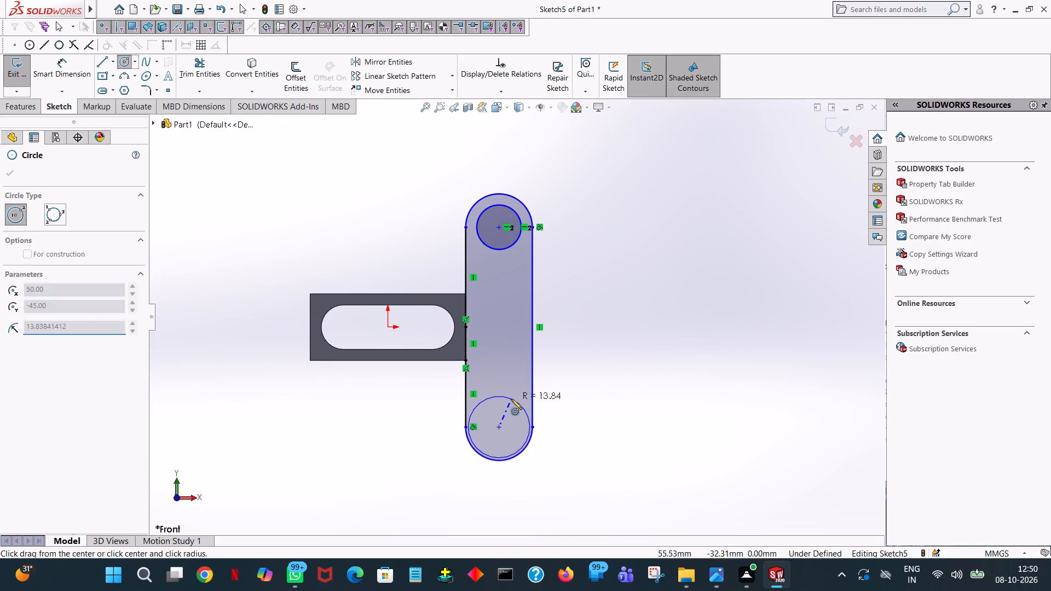
{"action": "left_click", "coordinate": [511, 399]}
{"action": "type", "text": "10"}
{"action": "key", "text": "Return"}
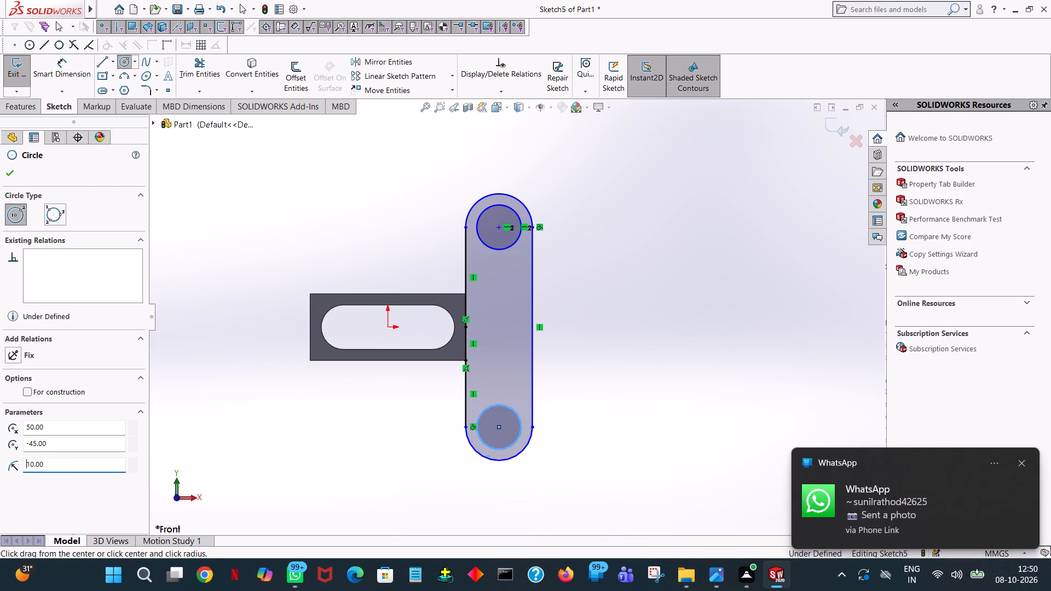
{"action": "left_click", "coordinate": [9, 178]}
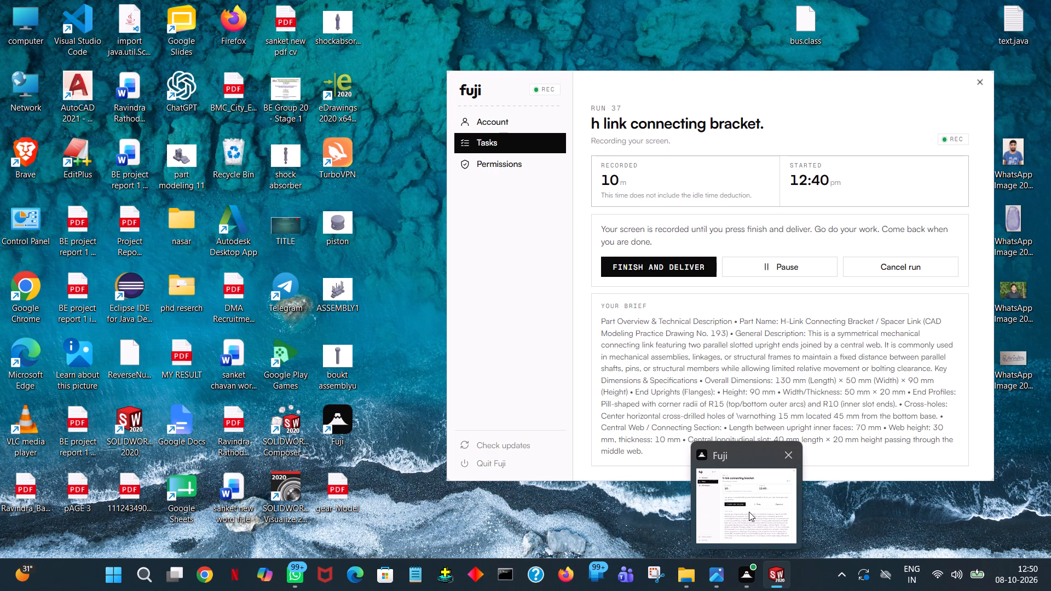
Sketch a 90 mm vertical line joining the outer-side quadrant points of the upper and lower 10 mm radius circles, away from the central block.
{"action": "left_click", "coordinate": [99, 60]}
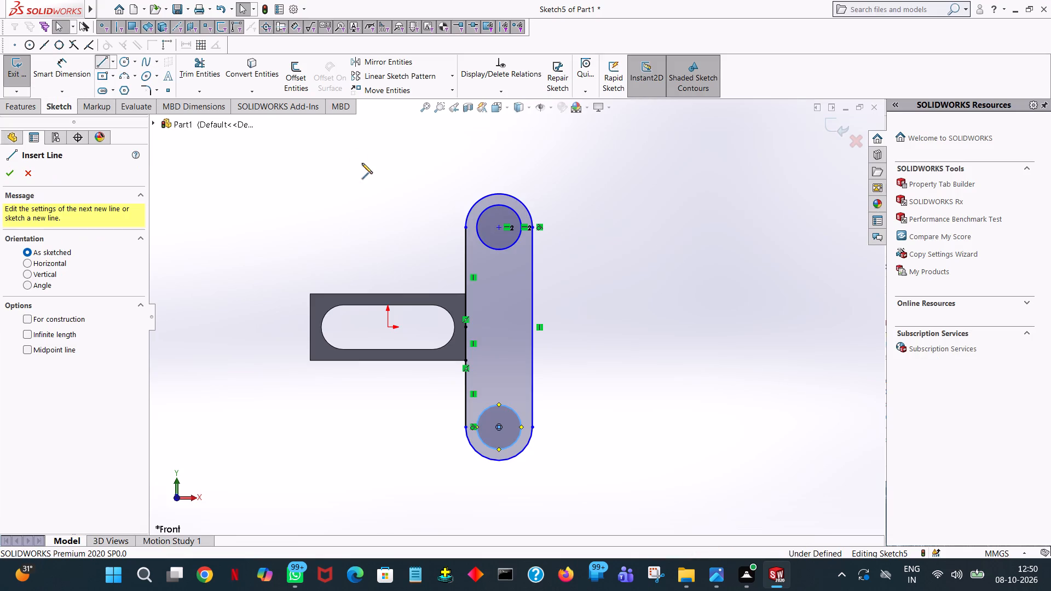
{"action": "left_click", "coordinate": [522, 228]}
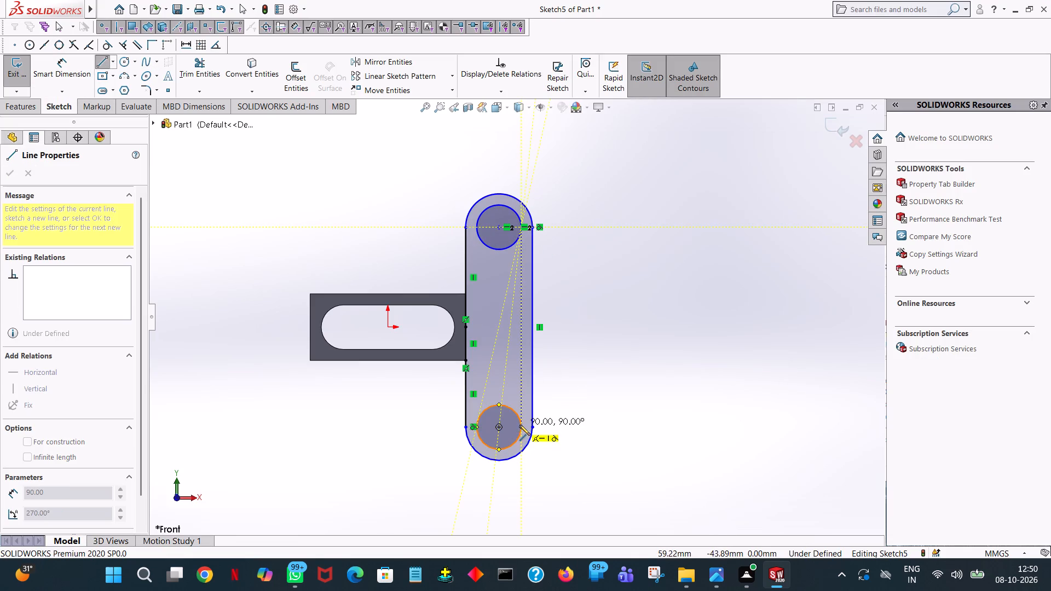
{"action": "left_click", "coordinate": [521, 427]}
{"action": "right_click", "coordinate": [521, 427]}
{"action": "left_click", "coordinate": [558, 435]}
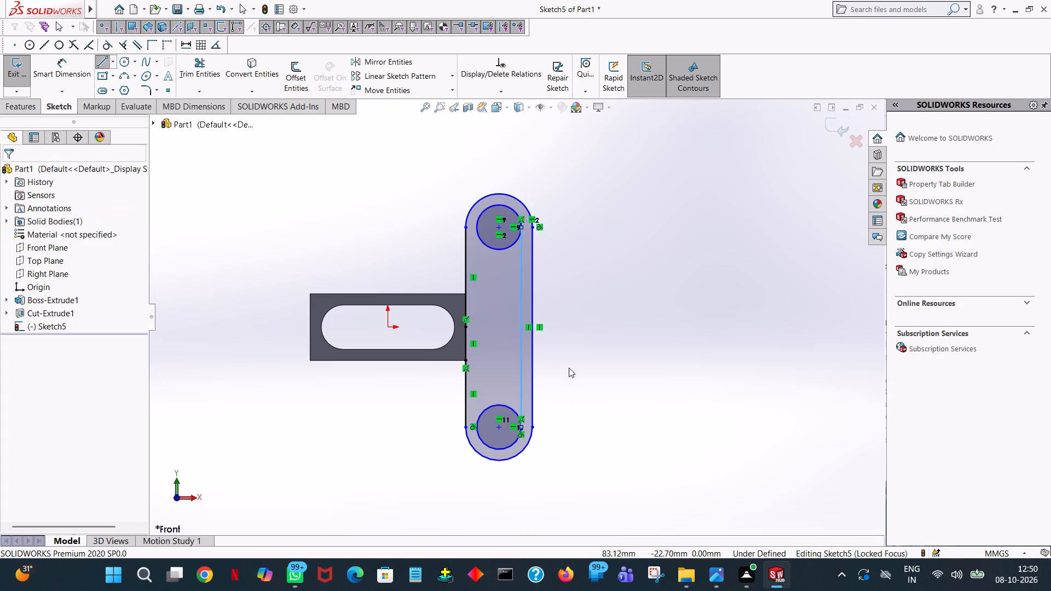
Sketch a 90 mm vertical line joining the block-side quadrant points of the upper and lower 10 mm radius circles.
{"action": "scroll", "coordinate": [477, 386], "scroll_direction": "down", "scroll_amount": 4}
{"action": "scroll", "coordinate": [571, 420], "scroll_direction": "down", "scroll_amount": 4}
{"action": "scroll", "coordinate": [462, 359], "scroll_direction": "up", "scroll_amount": 2}
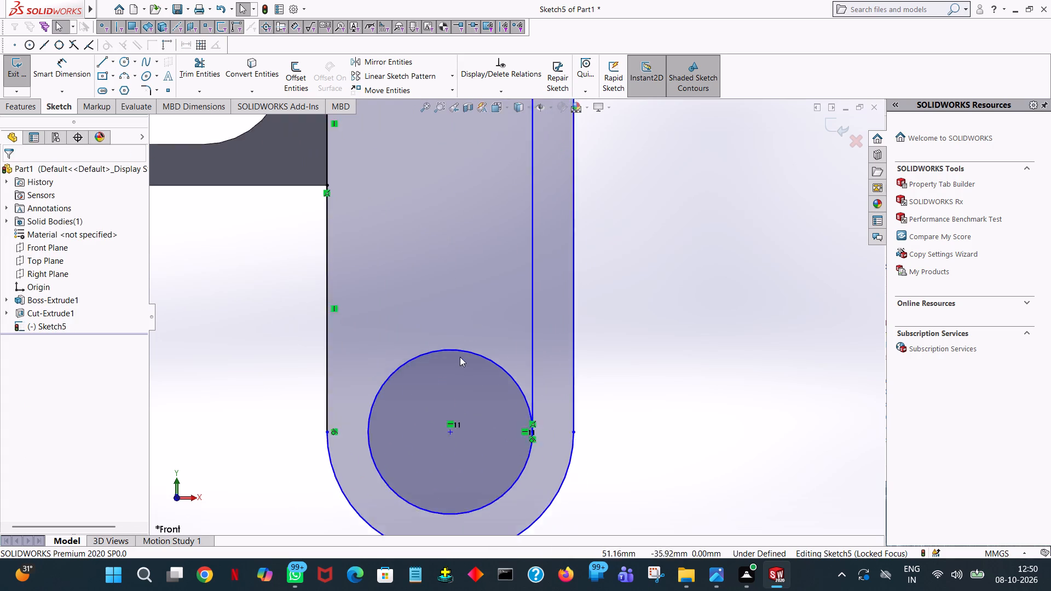
{"action": "scroll", "coordinate": [460, 357], "scroll_direction": "up", "scroll_amount": 5}
{"action": "left_click", "coordinate": [95, 63]}
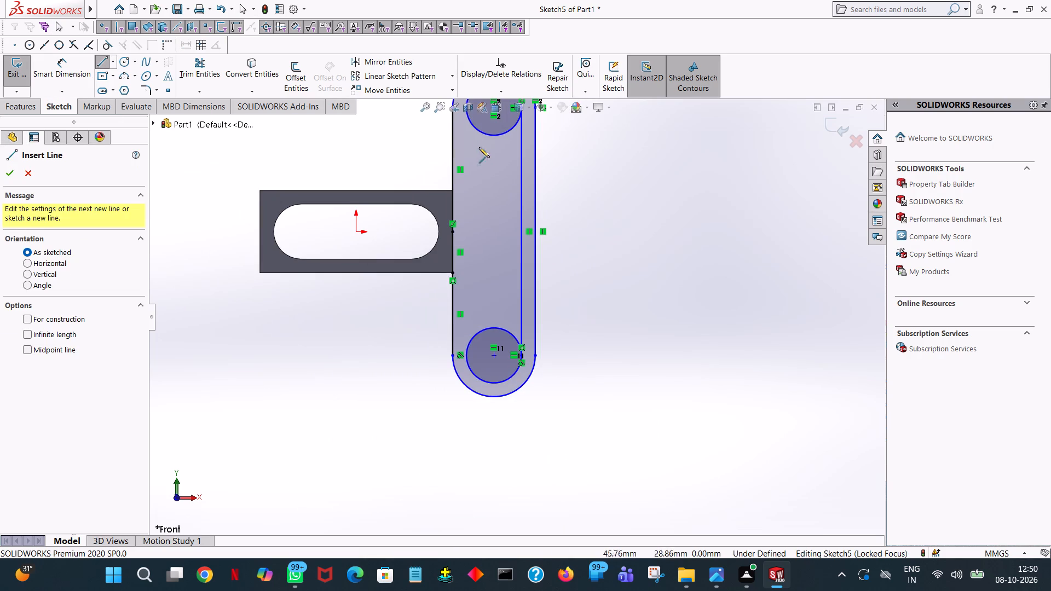
{"action": "scroll", "coordinate": [467, 142], "scroll_direction": "up", "scroll_amount": 2}
{"action": "scroll", "coordinate": [523, 192], "scroll_direction": "down", "scroll_amount": 2}
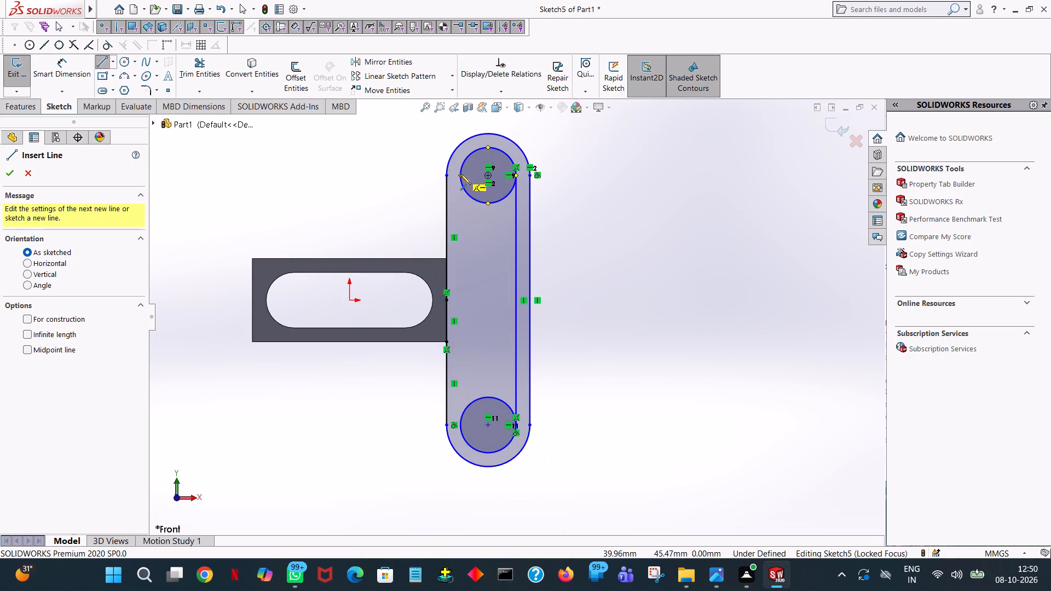
{"action": "left_click", "coordinate": [460, 174]}
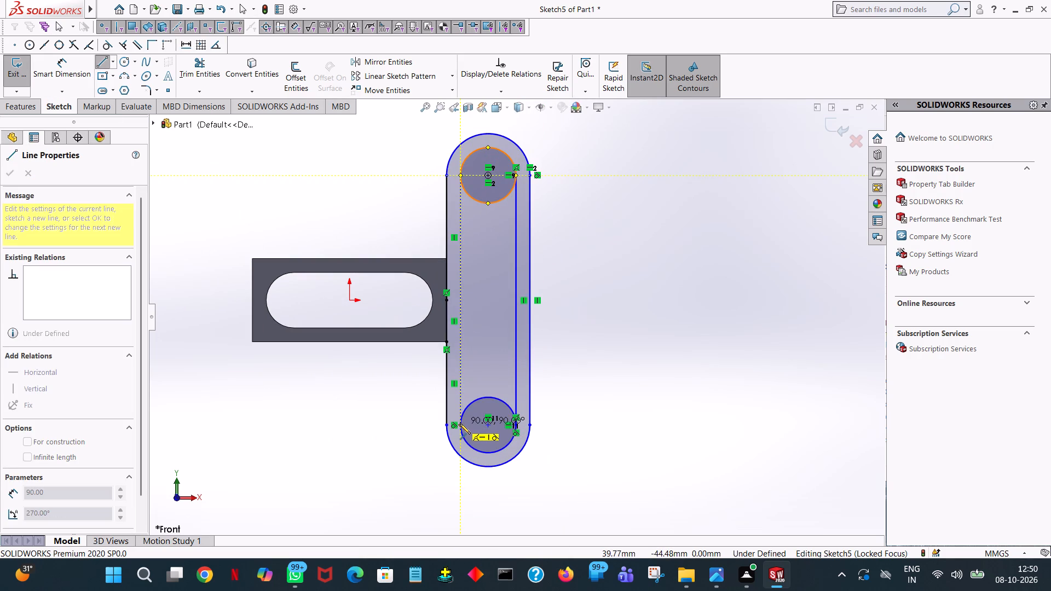
{"action": "left_click", "coordinate": [460, 424]}
{"action": "right_click", "coordinate": [460, 424]}
{"action": "left_click", "coordinate": [511, 433]}
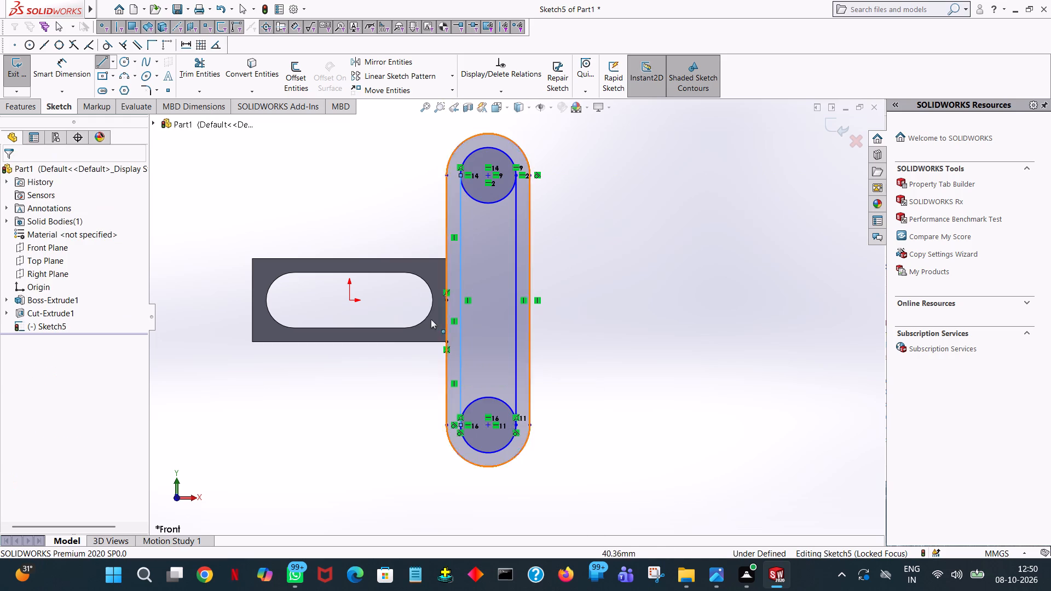
Trim the inner halves of both 10 mm radius circles, leaving a pill-shaped slot outline inside the upright profile.
{"action": "left_click", "coordinate": [217, 77]}
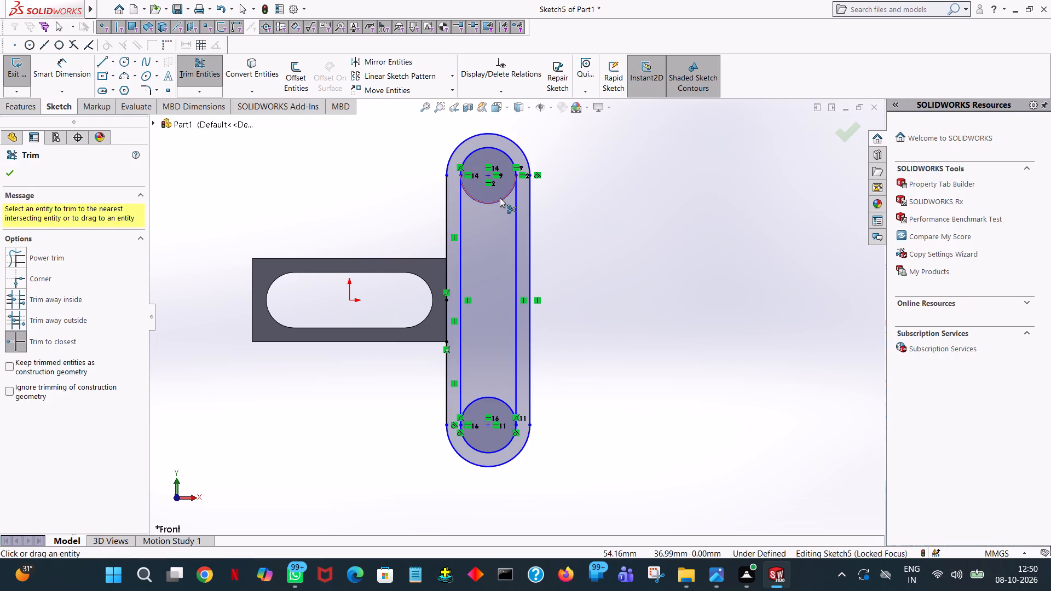
{"action": "left_click", "coordinate": [500, 198]}
{"action": "left_click", "coordinate": [486, 399]}
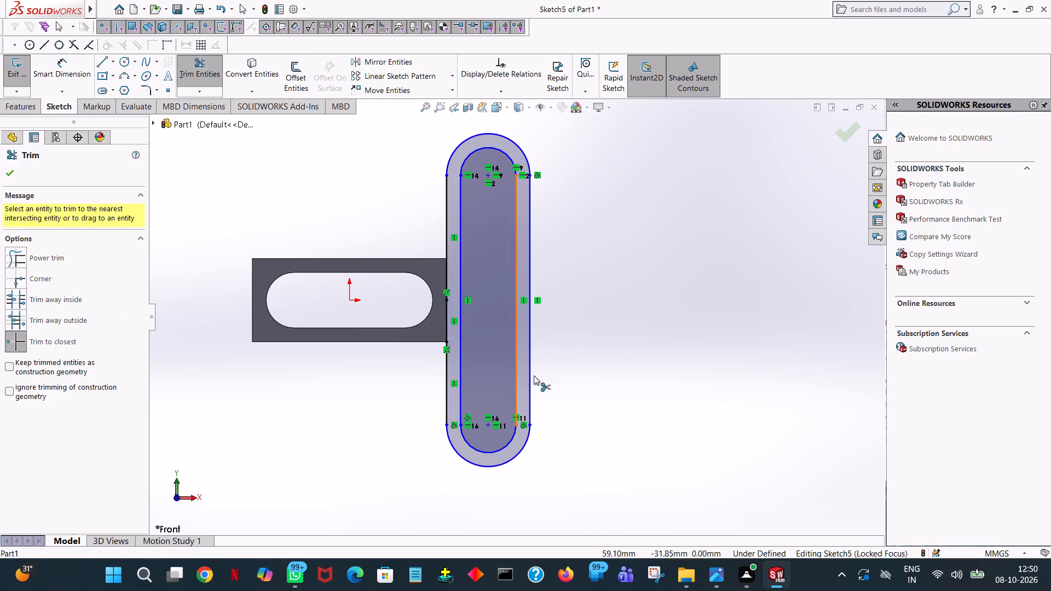
{"action": "left_click", "coordinate": [590, 335]}
{"action": "scroll", "coordinate": [590, 325], "scroll_direction": "down", "scroll_amount": 6}
{"action": "scroll", "coordinate": [577, 306], "scroll_direction": "up", "scroll_amount": 10}
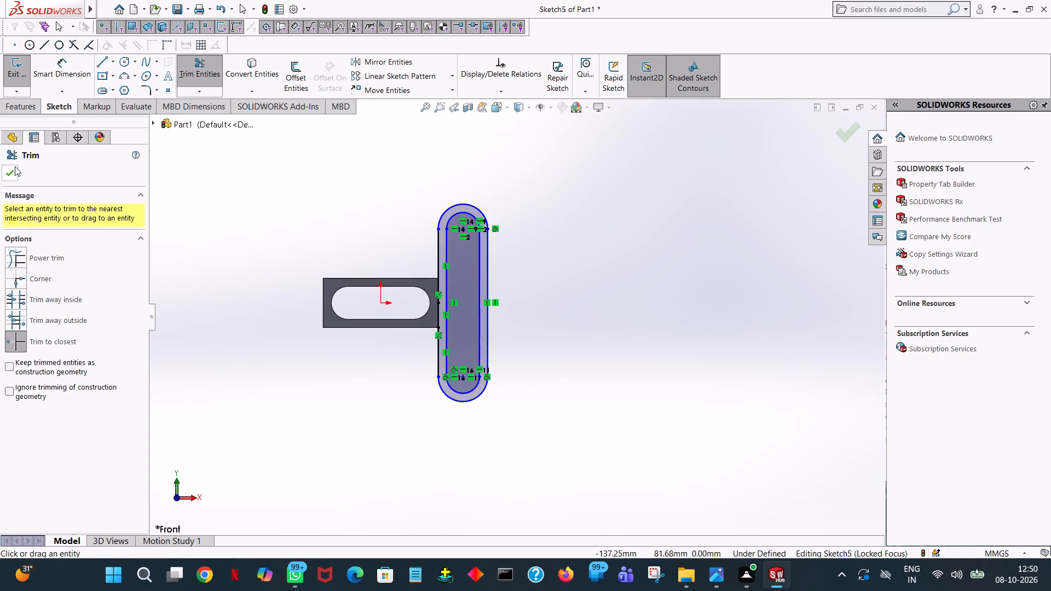
{"action": "left_click", "coordinate": [3, 175]}
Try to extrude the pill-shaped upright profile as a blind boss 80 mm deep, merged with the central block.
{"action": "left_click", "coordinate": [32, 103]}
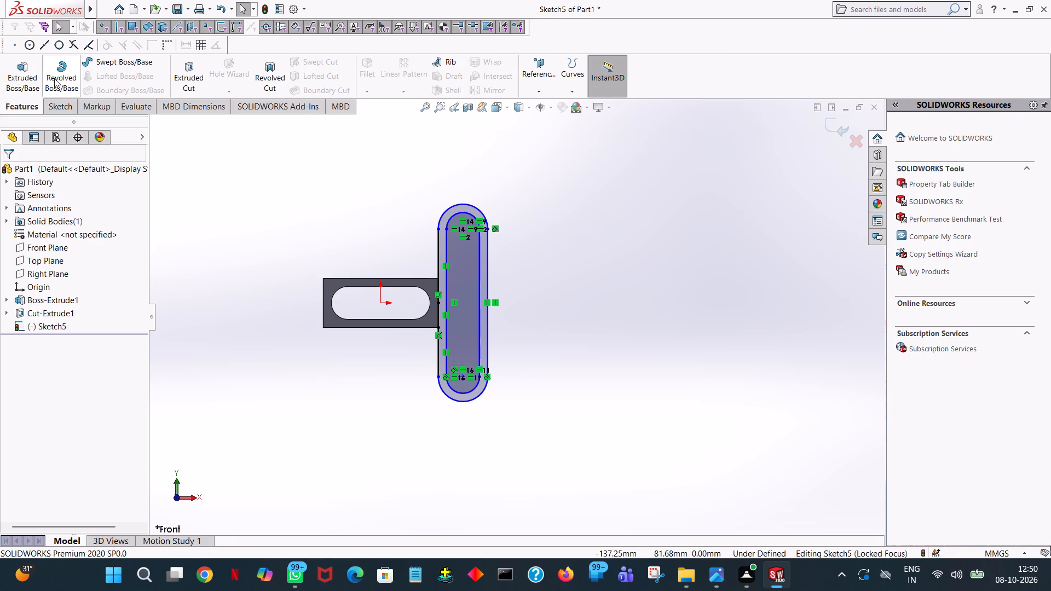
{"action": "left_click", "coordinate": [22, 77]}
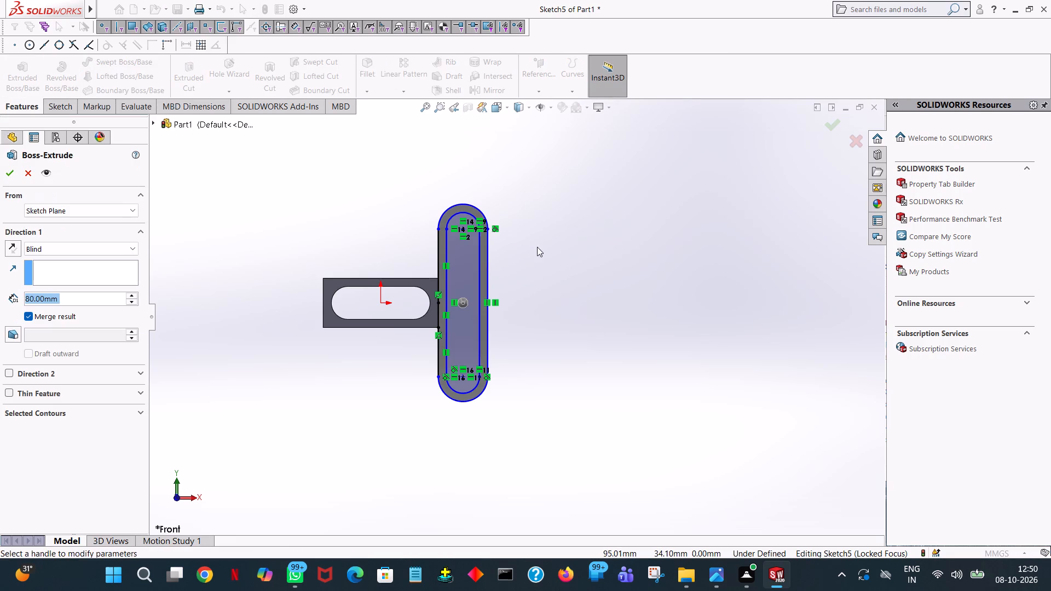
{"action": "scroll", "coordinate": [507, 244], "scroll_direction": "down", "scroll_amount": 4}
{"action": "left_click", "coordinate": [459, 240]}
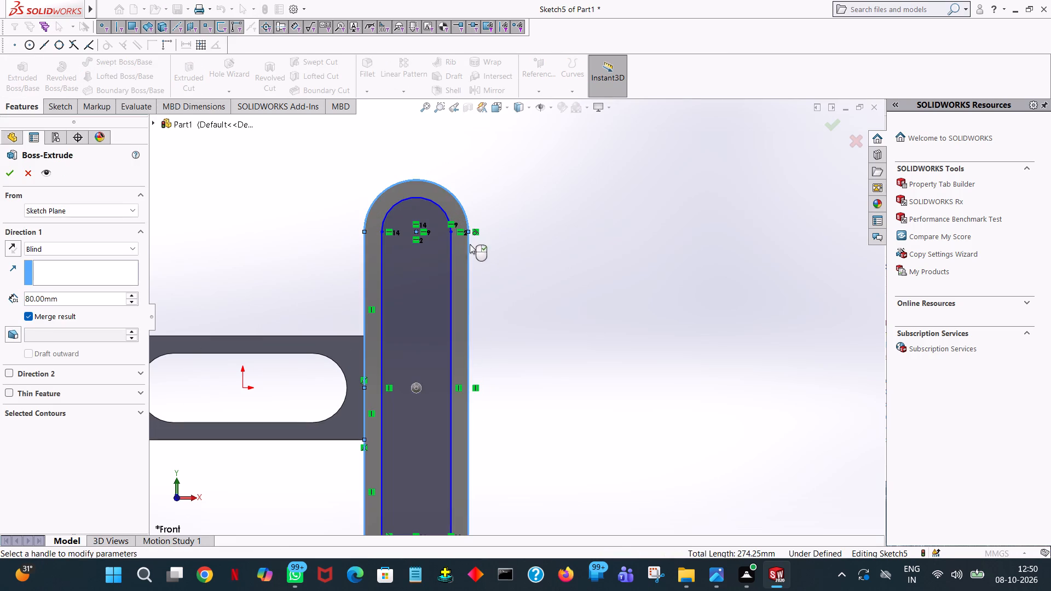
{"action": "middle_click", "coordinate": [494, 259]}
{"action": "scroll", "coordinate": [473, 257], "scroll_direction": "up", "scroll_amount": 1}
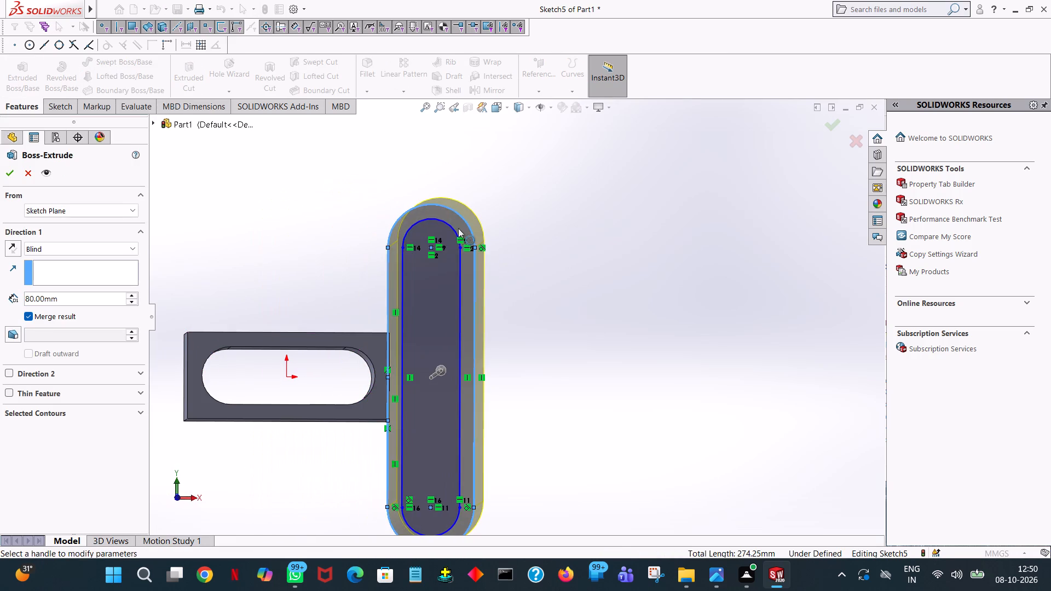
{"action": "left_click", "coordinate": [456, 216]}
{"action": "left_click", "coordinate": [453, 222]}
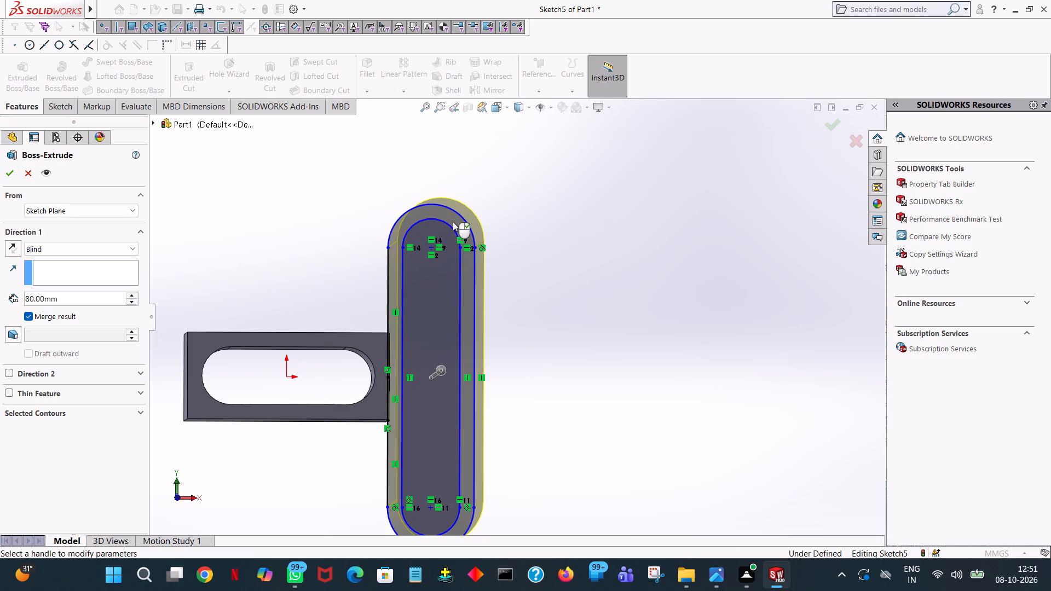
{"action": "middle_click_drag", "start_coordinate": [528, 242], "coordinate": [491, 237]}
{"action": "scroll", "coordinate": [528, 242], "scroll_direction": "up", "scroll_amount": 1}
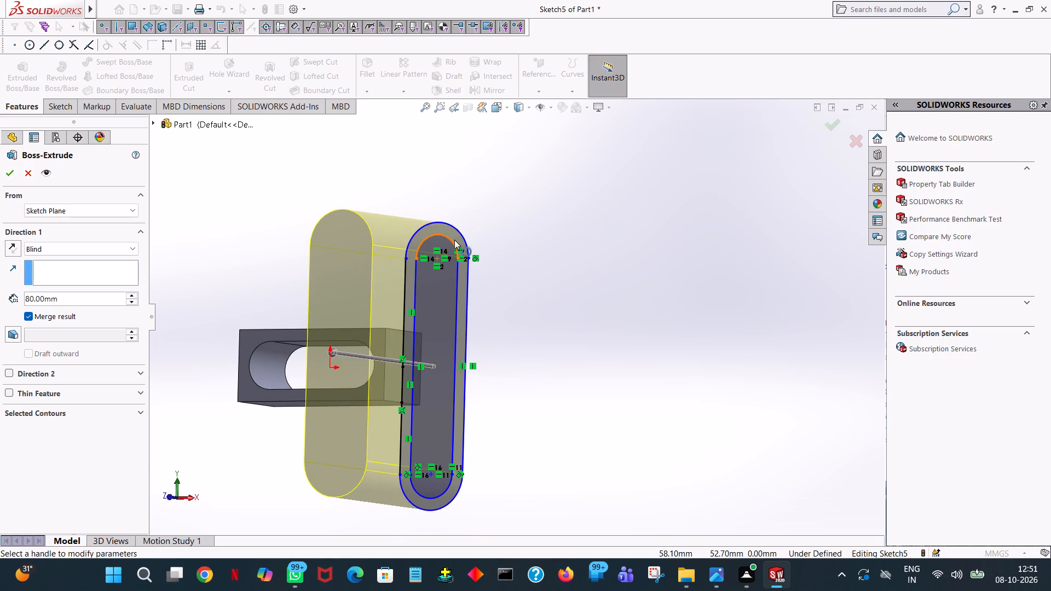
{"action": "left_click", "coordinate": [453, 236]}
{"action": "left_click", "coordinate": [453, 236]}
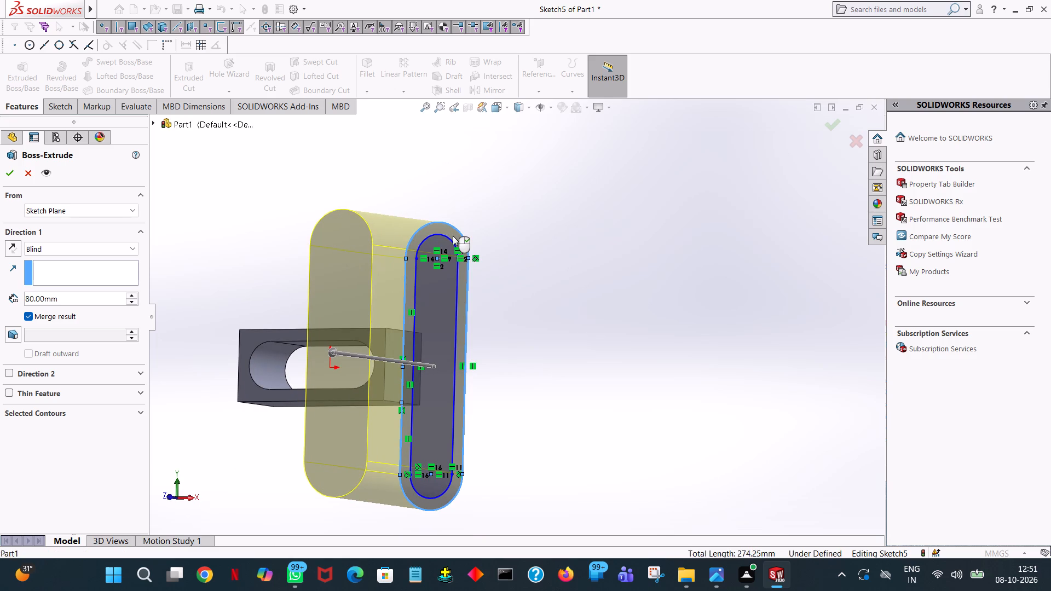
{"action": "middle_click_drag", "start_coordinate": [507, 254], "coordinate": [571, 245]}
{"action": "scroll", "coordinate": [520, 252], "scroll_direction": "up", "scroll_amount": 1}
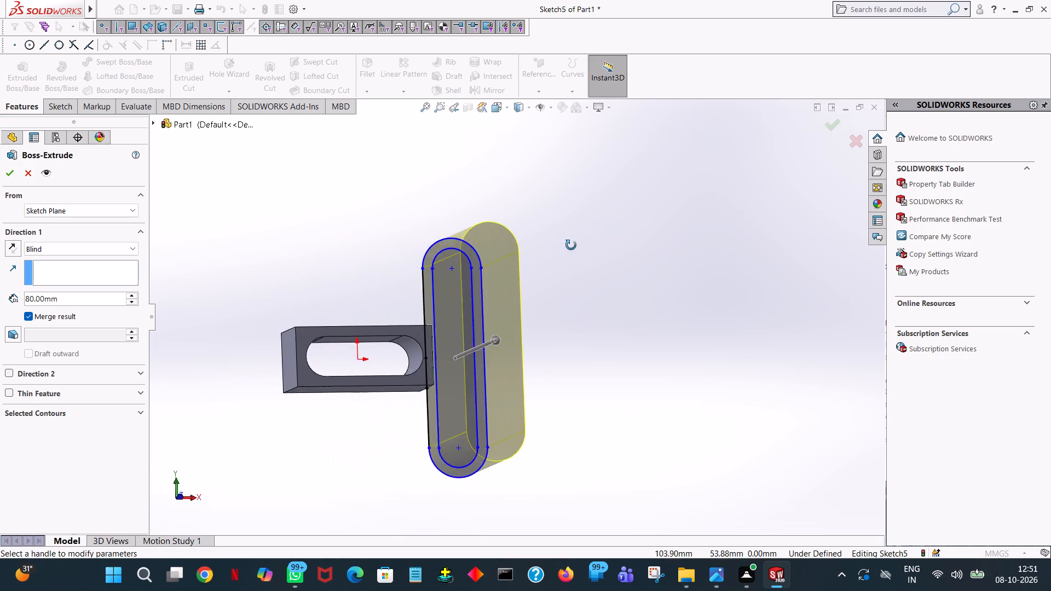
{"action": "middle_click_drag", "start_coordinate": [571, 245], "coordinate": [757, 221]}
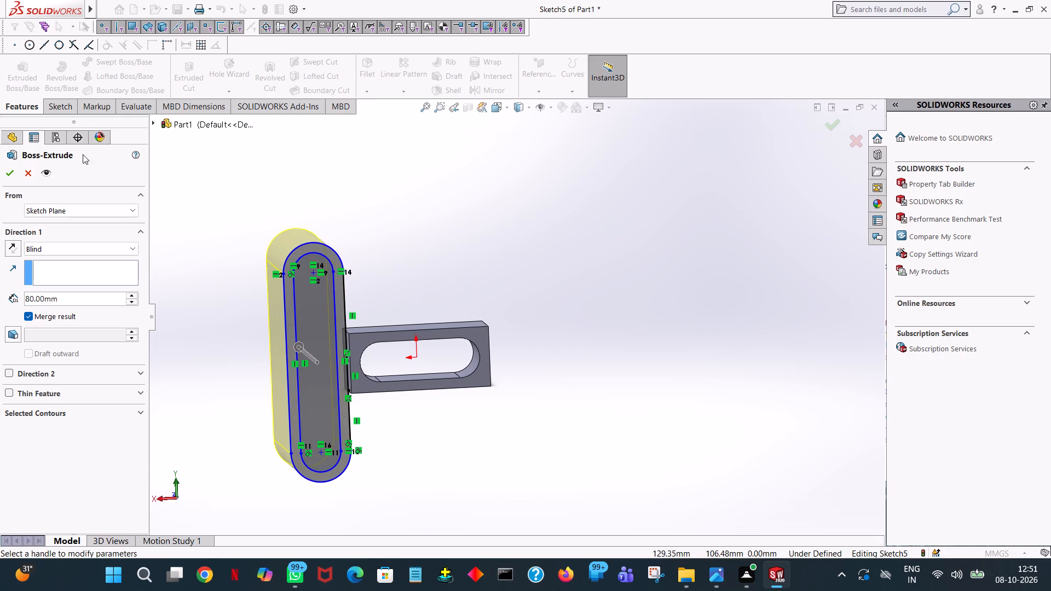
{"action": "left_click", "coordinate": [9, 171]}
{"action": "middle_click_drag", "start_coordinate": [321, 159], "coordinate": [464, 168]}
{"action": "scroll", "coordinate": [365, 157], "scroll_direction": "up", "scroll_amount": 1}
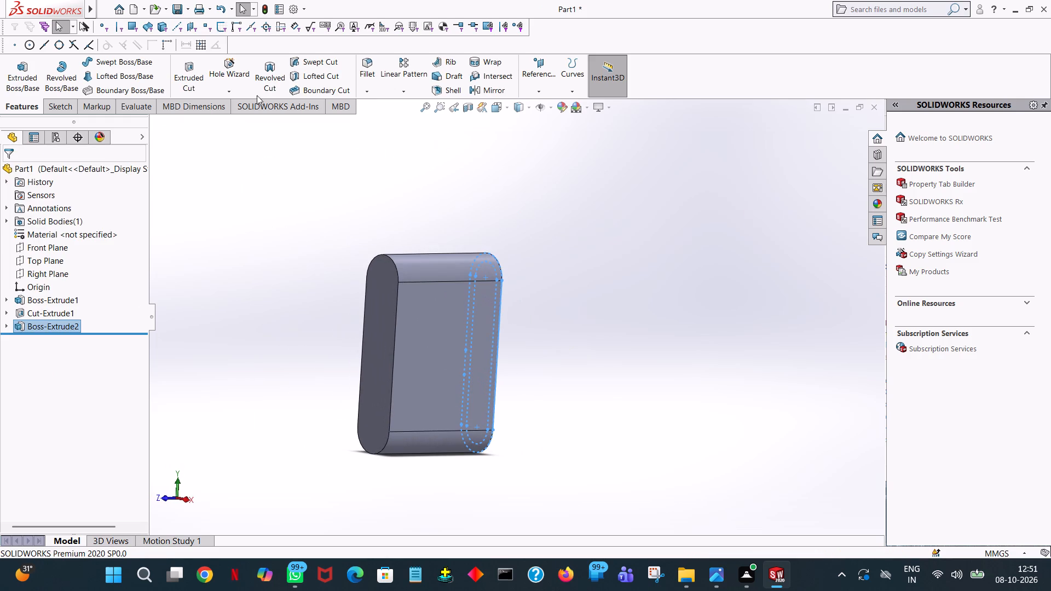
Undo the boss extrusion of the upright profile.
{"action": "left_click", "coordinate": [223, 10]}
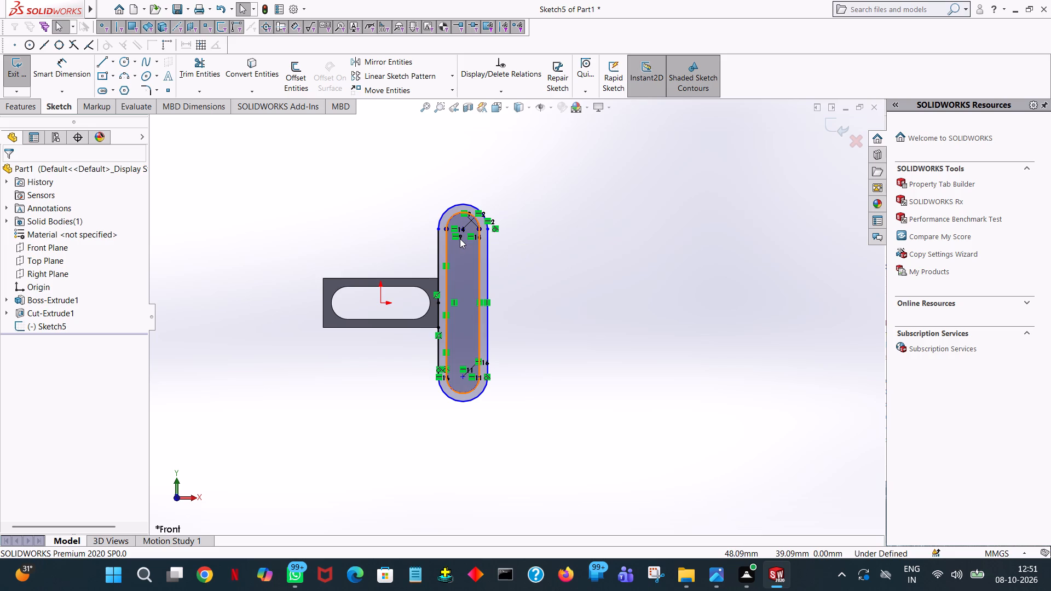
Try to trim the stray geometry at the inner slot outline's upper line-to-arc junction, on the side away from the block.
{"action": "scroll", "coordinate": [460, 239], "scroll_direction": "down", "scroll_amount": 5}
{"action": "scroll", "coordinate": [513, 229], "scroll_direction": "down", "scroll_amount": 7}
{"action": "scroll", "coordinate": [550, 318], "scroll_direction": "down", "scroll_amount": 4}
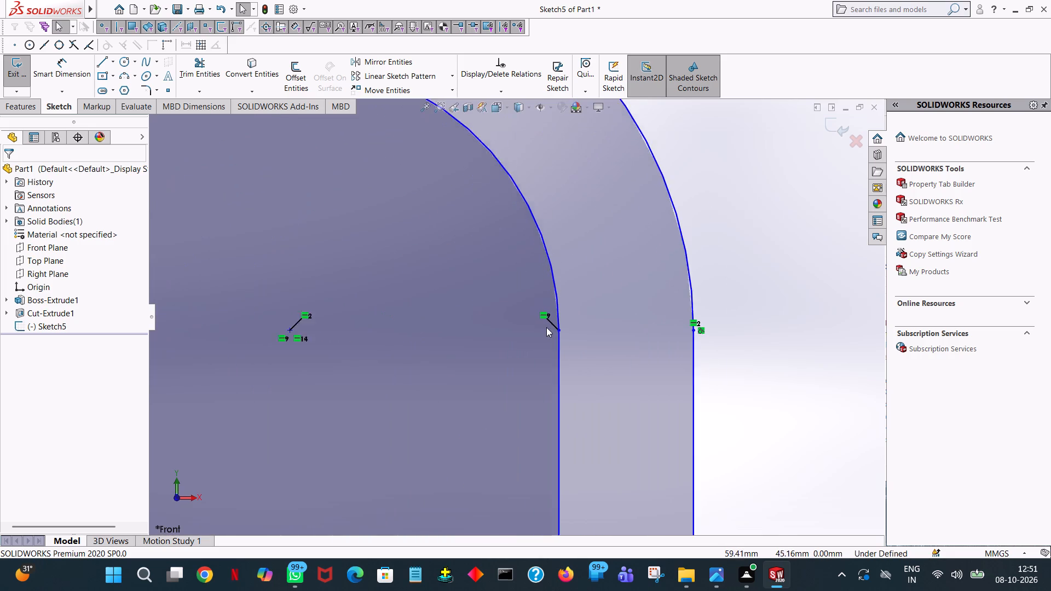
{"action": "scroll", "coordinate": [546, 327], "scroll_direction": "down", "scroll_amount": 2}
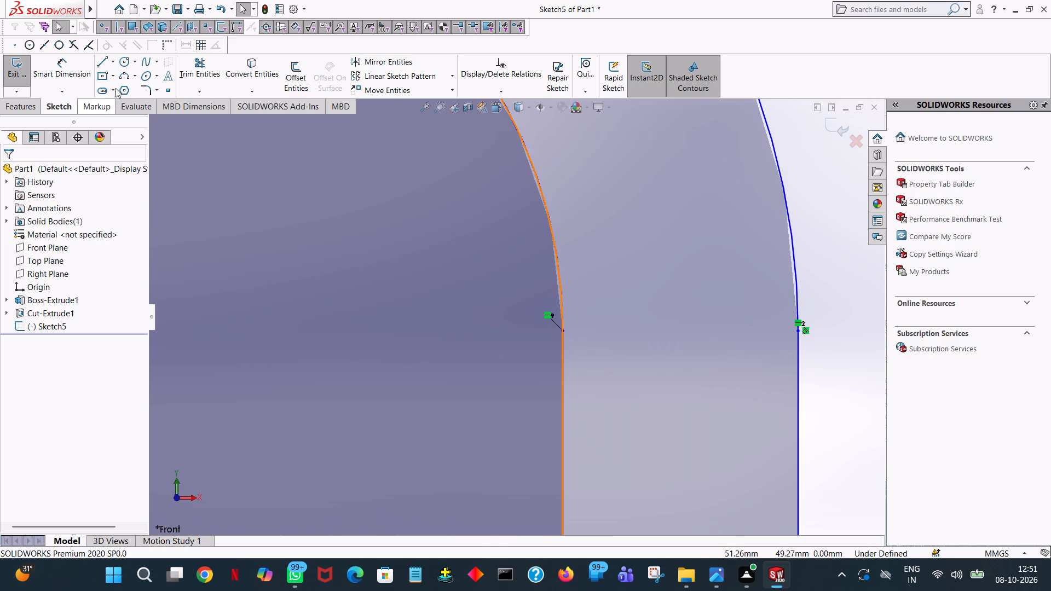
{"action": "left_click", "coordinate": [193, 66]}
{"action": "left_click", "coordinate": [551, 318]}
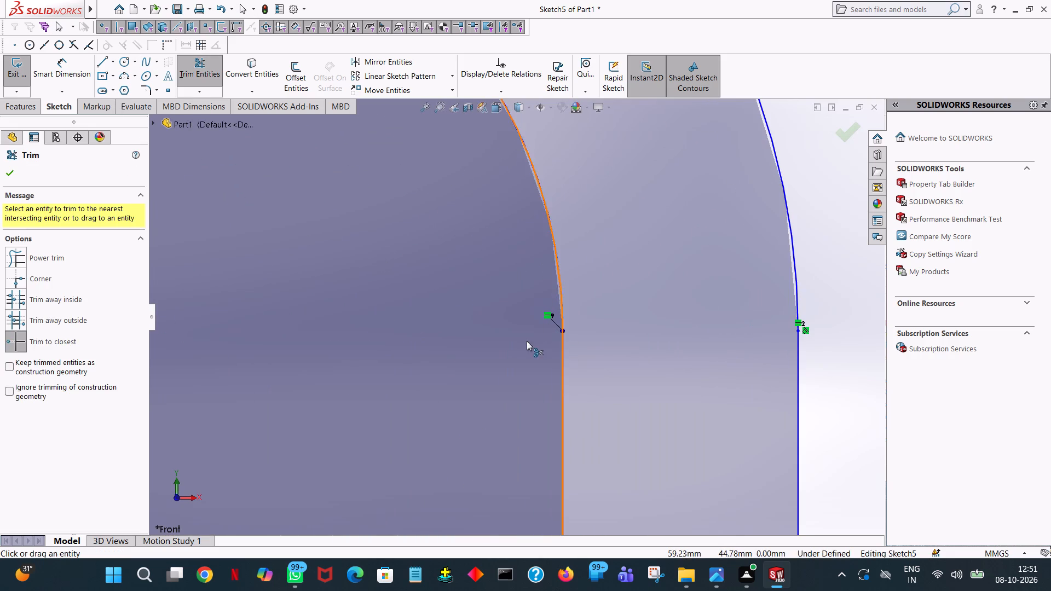
Examine the line-to-arc junctions of the inner slot outline for leftover segments or gaps.
{"action": "scroll", "coordinate": [528, 344], "scroll_direction": "down", "scroll_amount": 8}
{"action": "scroll", "coordinate": [568, 351], "scroll_direction": "up", "scroll_amount": 19}
{"action": "scroll", "coordinate": [499, 421], "scroll_direction": "up", "scroll_amount": 9}
{"action": "scroll", "coordinate": [507, 433], "scroll_direction": "down", "scroll_amount": 4}
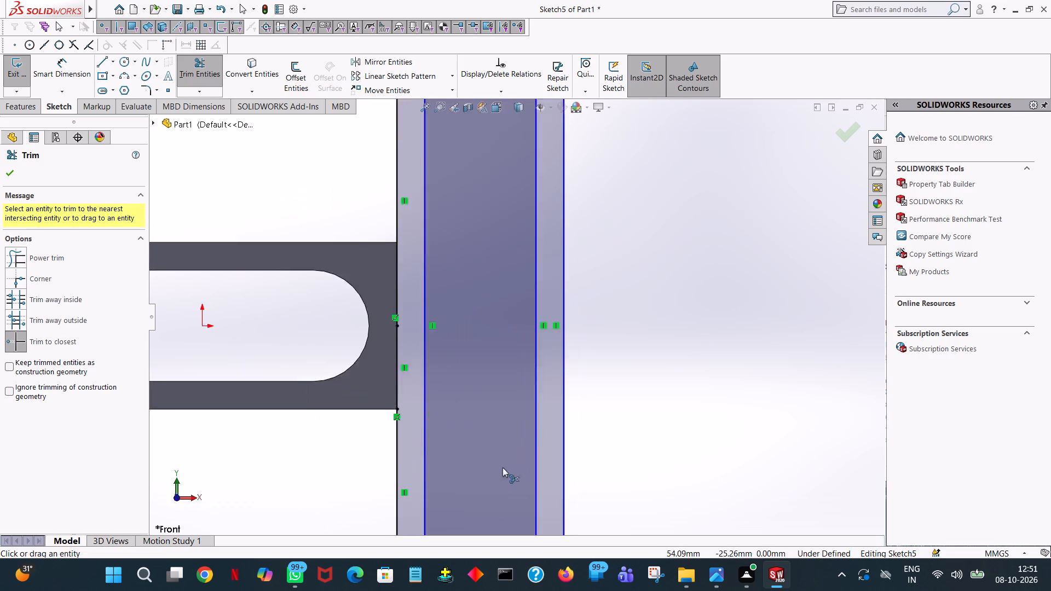
{"action": "scroll", "coordinate": [503, 467], "scroll_direction": "down", "scroll_amount": 2}
{"action": "scroll", "coordinate": [508, 485], "scroll_direction": "up", "scroll_amount": 7}
{"action": "scroll", "coordinate": [506, 387], "scroll_direction": "down", "scroll_amount": 15}
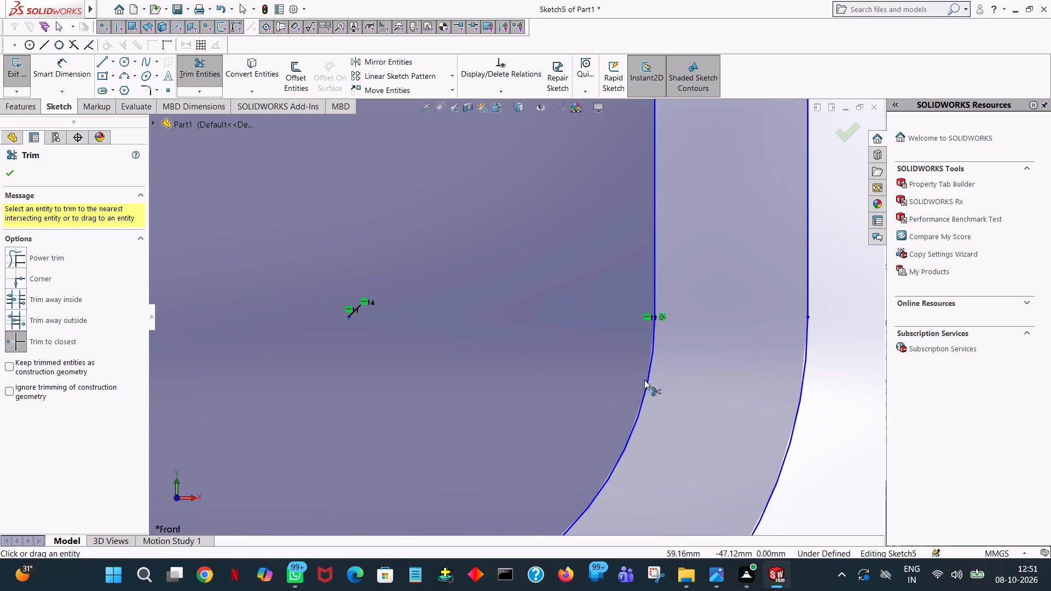
{"action": "scroll", "coordinate": [667, 328], "scroll_direction": "down", "scroll_amount": 6}
{"action": "scroll", "coordinate": [546, 306], "scroll_direction": "up", "scroll_amount": 7}
{"action": "scroll", "coordinate": [460, 323], "scroll_direction": "up", "scroll_amount": 10}
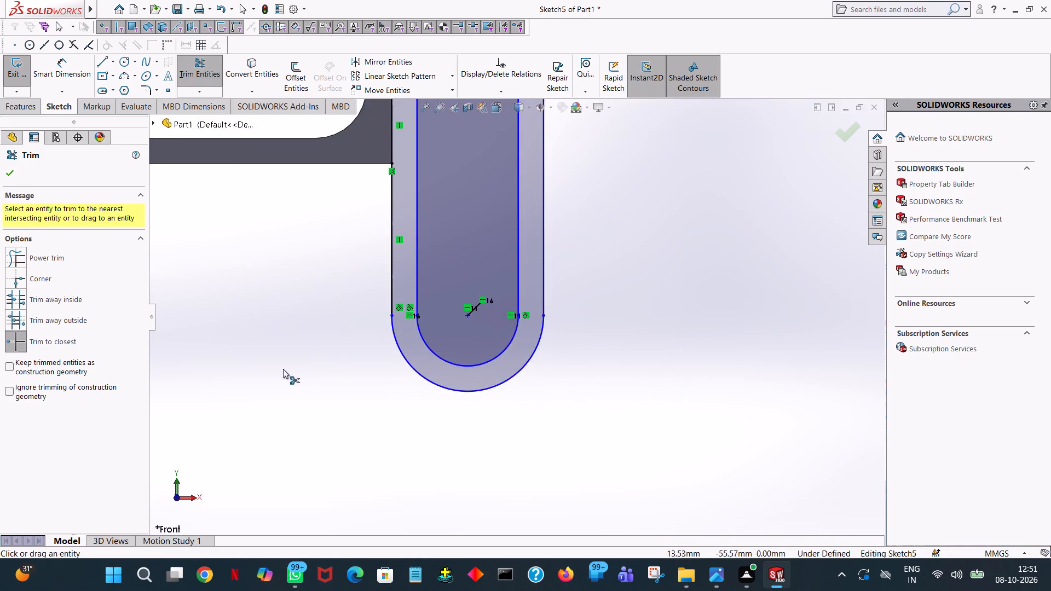
{"action": "scroll", "coordinate": [363, 352], "scroll_direction": "down", "scroll_amount": 7}
{"action": "scroll", "coordinate": [435, 311], "scroll_direction": "up", "scroll_amount": 2}
{"action": "scroll", "coordinate": [449, 263], "scroll_direction": "down", "scroll_amount": 7}
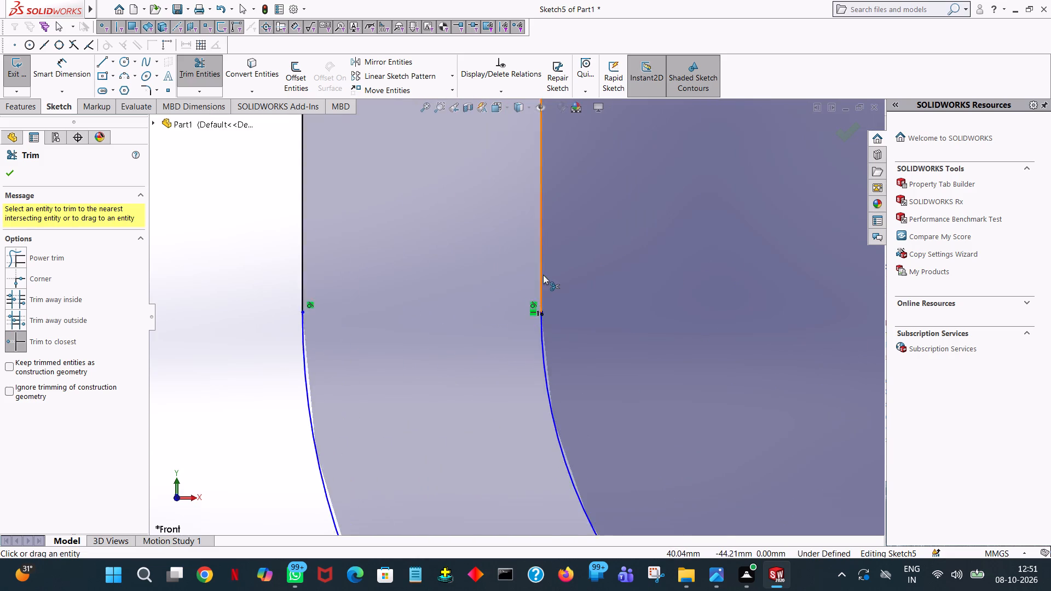
{"action": "scroll", "coordinate": [543, 275], "scroll_direction": "down", "scroll_amount": 3}
{"action": "scroll", "coordinate": [545, 324], "scroll_direction": "up", "scroll_amount": 19}
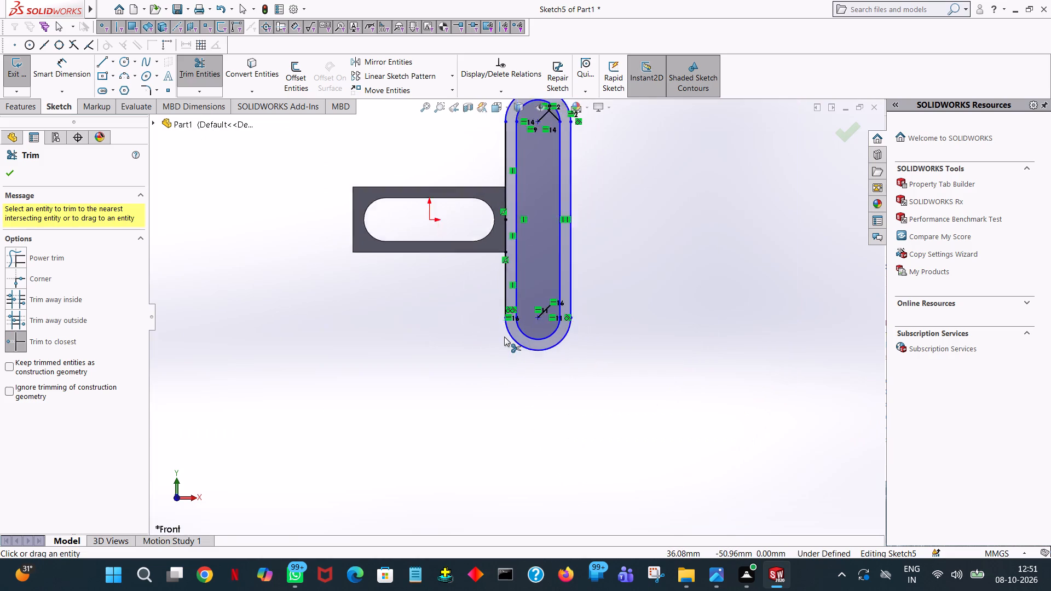
{"action": "scroll", "coordinate": [504, 337], "scroll_direction": "up", "scroll_amount": 4}
{"action": "scroll", "coordinate": [538, 230], "scroll_direction": "down", "scroll_amount": 7}
{"action": "scroll", "coordinate": [531, 254], "scroll_direction": "up", "scroll_amount": 1}
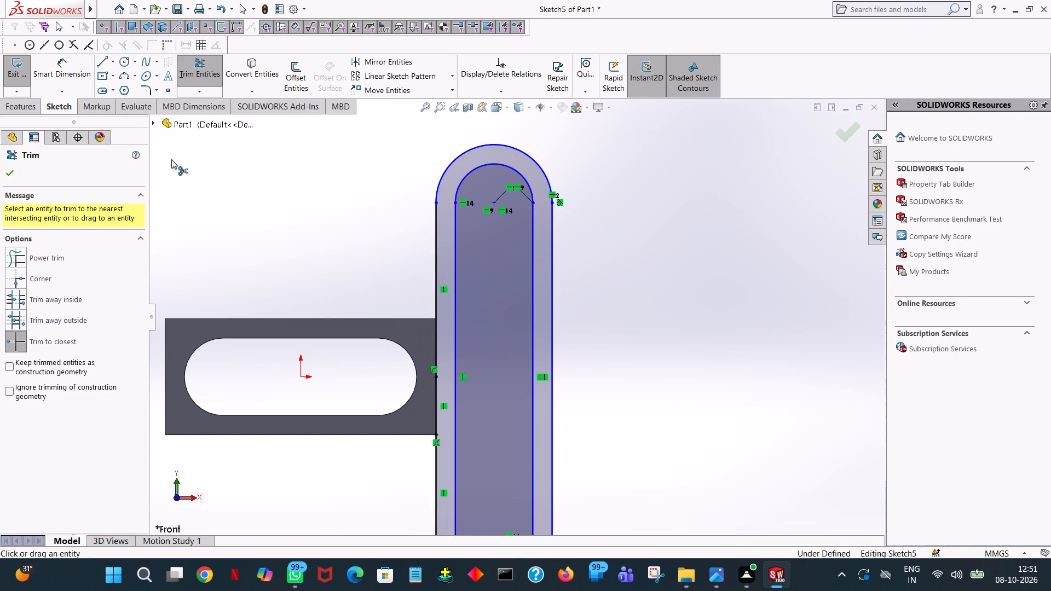
{"action": "left_click", "coordinate": [18, 167]}
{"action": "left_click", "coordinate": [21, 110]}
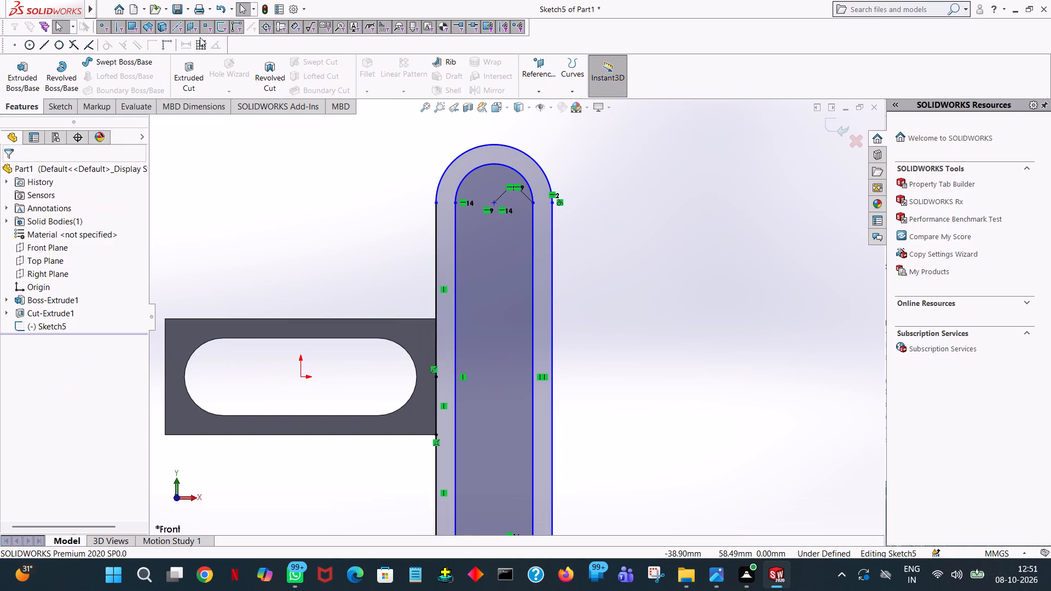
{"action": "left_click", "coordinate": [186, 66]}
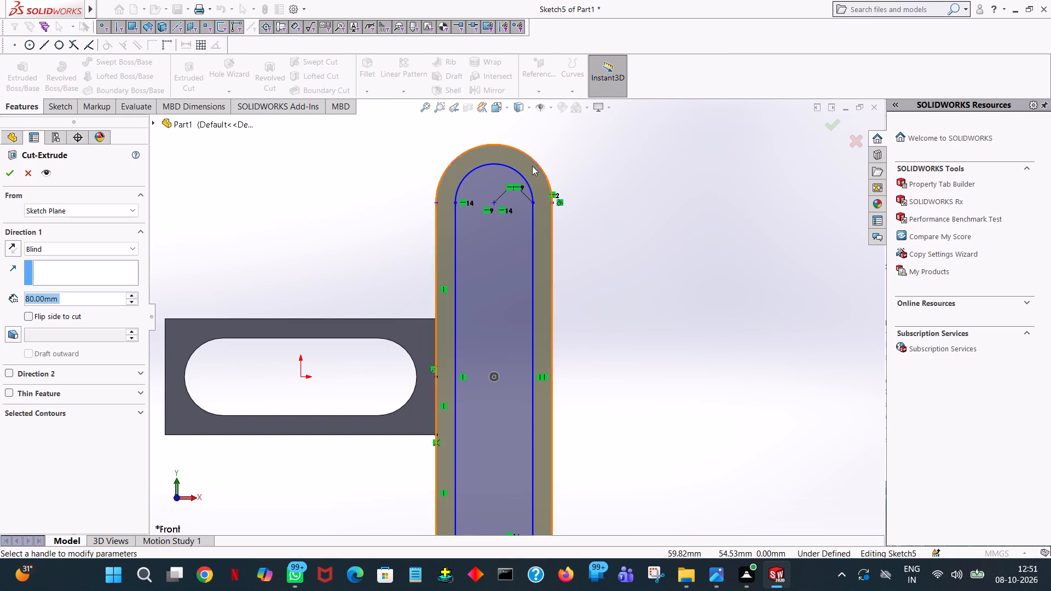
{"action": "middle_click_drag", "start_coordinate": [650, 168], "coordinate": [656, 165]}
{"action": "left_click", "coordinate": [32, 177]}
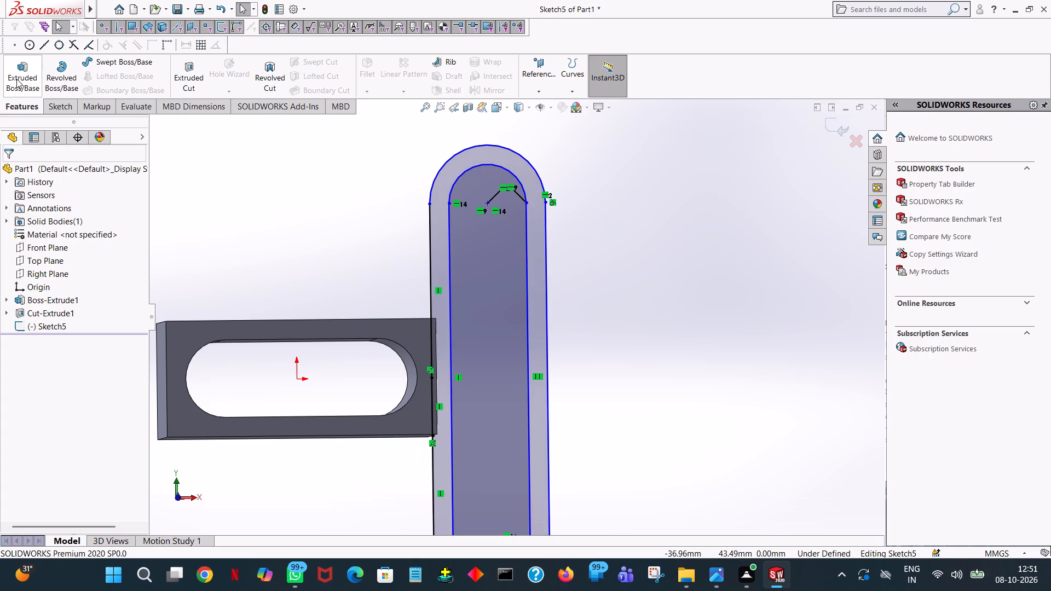
Extrude the pill-shaped upright profile 56 mm about its mid plane, merged with the central block.
{"action": "left_click", "coordinate": [16, 79]}
{"action": "middle_click_drag", "start_coordinate": [680, 211], "coordinate": [644, 219]}
{"action": "scroll", "coordinate": [634, 221], "scroll_direction": "down", "scroll_amount": 6}
{"action": "scroll", "coordinate": [634, 221], "scroll_direction": "up", "scroll_amount": 13}
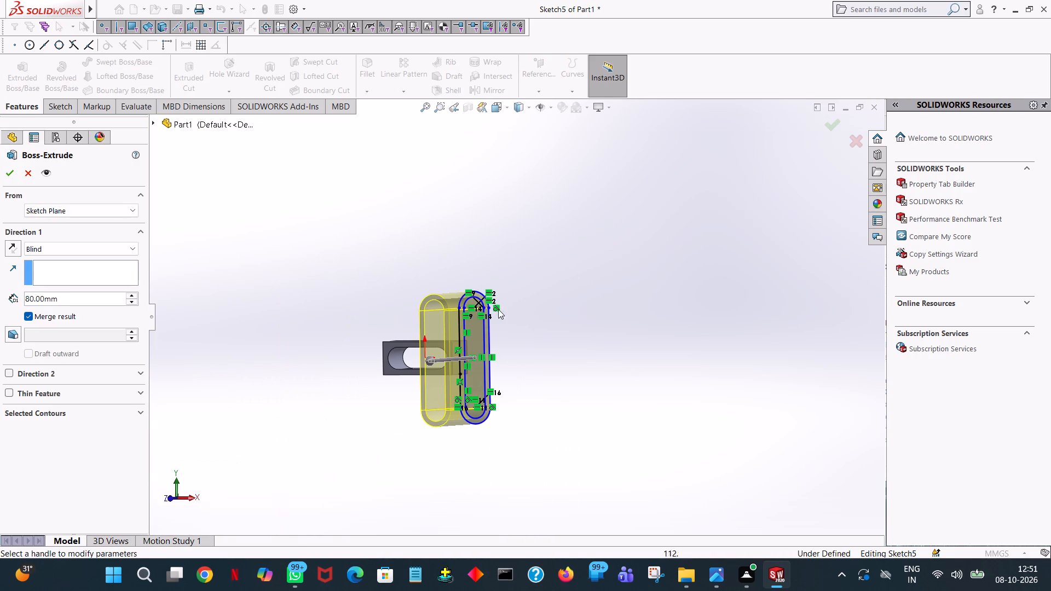
{"action": "left_click", "coordinate": [41, 250]}
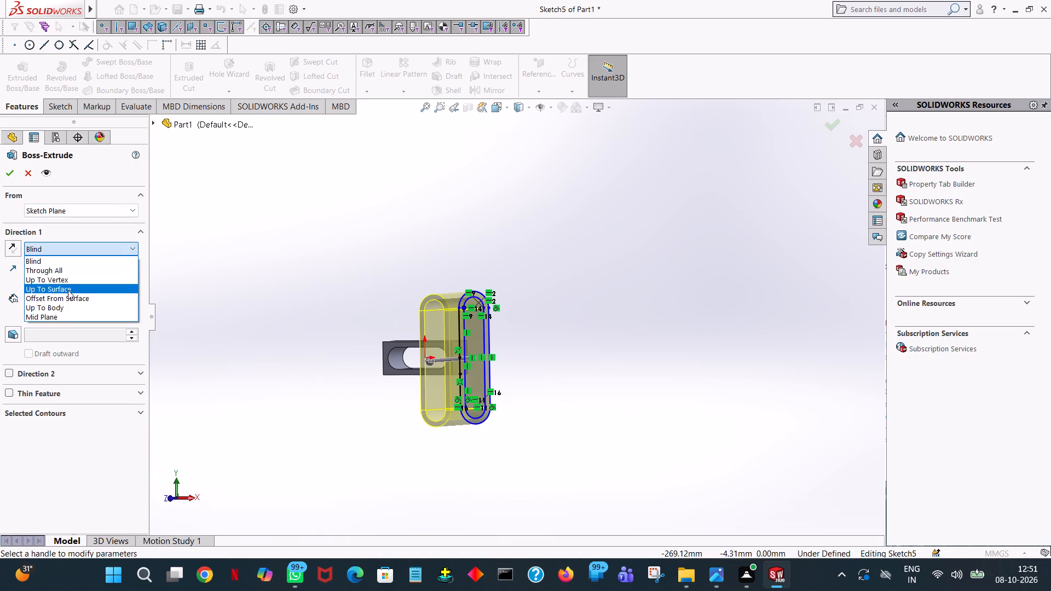
{"action": "left_click", "coordinate": [61, 317]}
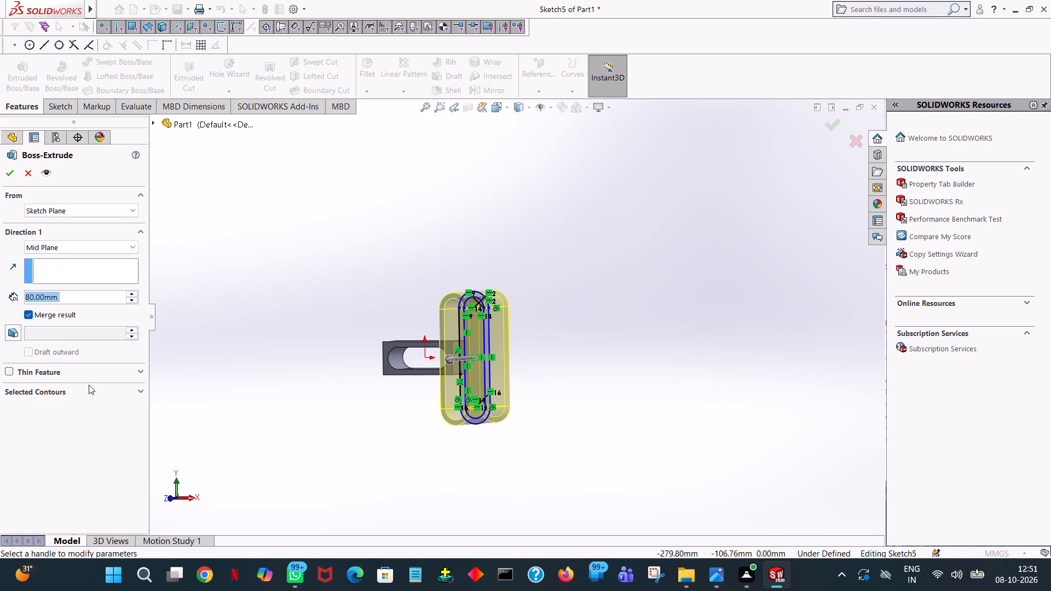
{"action": "type", "text": "56"}
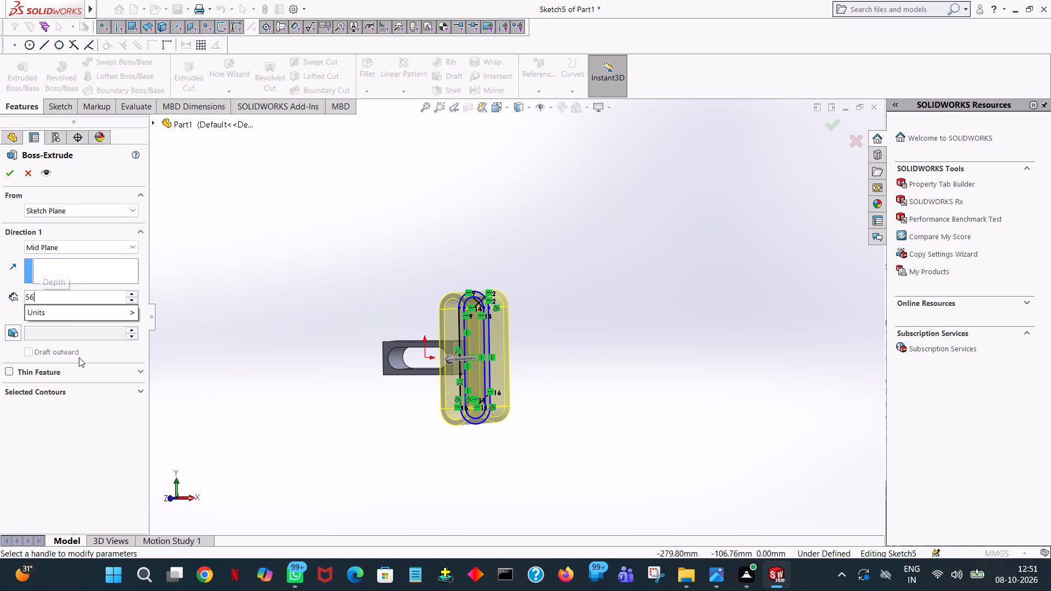
{"action": "key", "text": "Return"}
{"action": "left_click", "coordinate": [239, 234]}
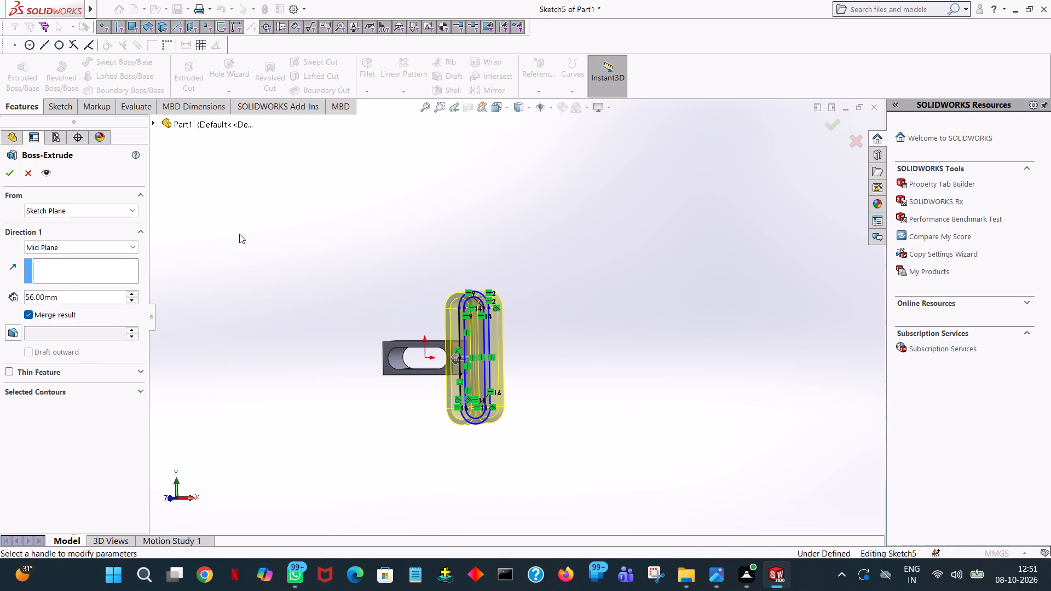
{"action": "scroll", "coordinate": [367, 358], "scroll_direction": "down", "scroll_amount": 7}
{"action": "scroll", "coordinate": [400, 364], "scroll_direction": "up", "scroll_amount": 6}
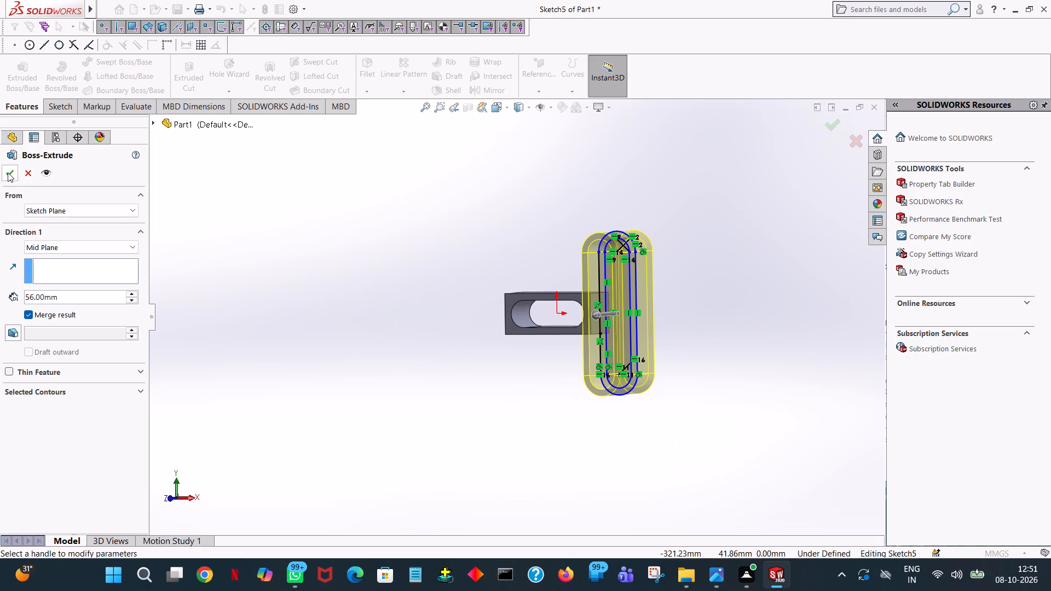
{"action": "left_click", "coordinate": [8, 172]}
Examine the extruded upright end and how it joins the slotted central block from several angles.
{"action": "left_click", "coordinate": [389, 350]}
{"action": "middle_click_drag", "start_coordinate": [453, 374], "coordinate": [523, 394]}
{"action": "scroll", "coordinate": [469, 387], "scroll_direction": "up", "scroll_amount": 1}
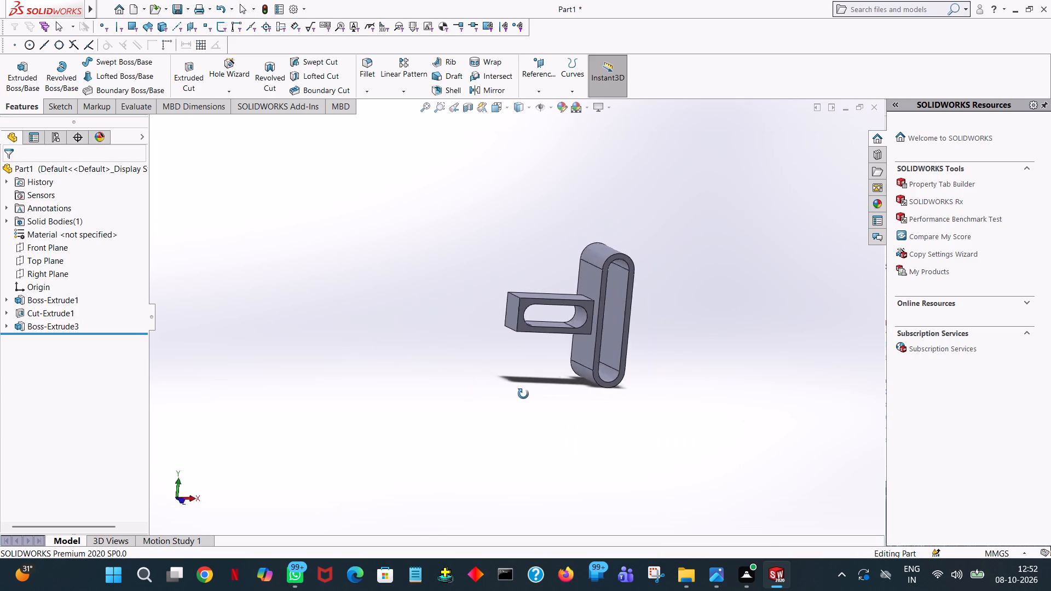
{"action": "middle_click_drag", "start_coordinate": [523, 394], "coordinate": [551, 380]}
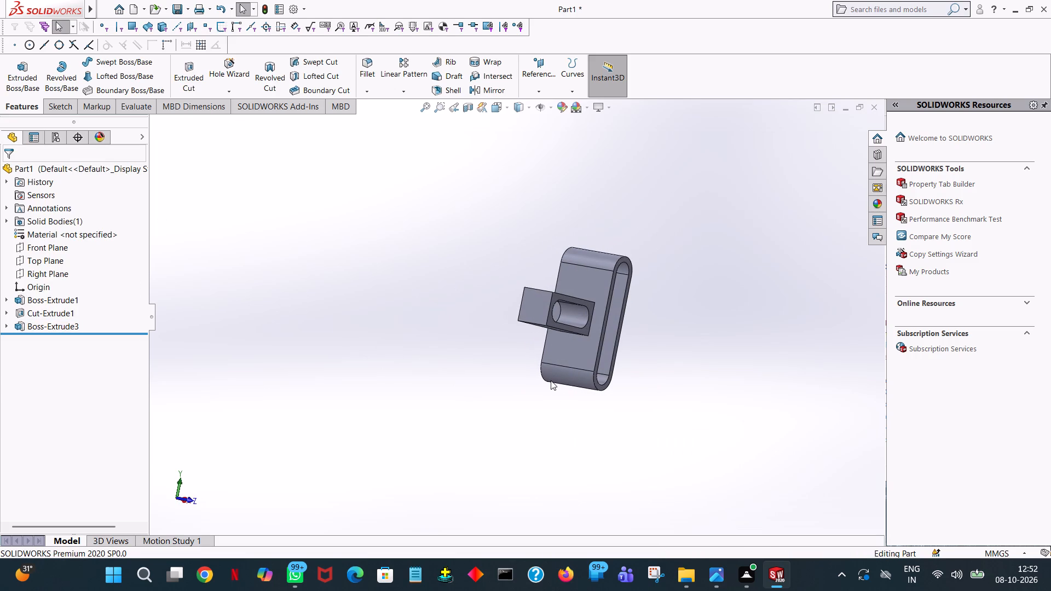
{"action": "scroll", "coordinate": [541, 370], "scroll_direction": "down", "scroll_amount": 1}
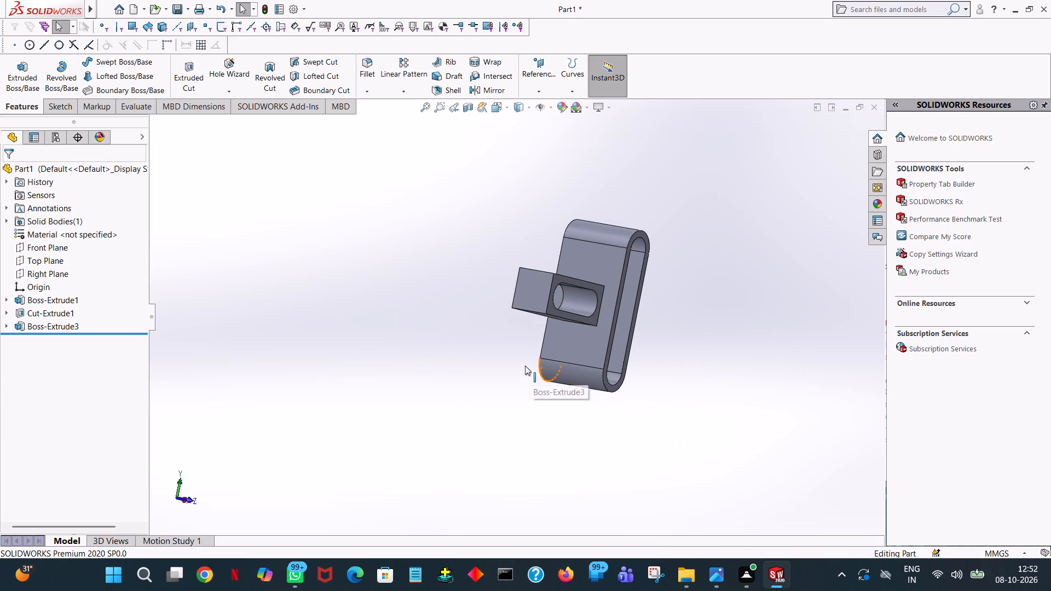
{"action": "scroll", "coordinate": [616, 352], "scroll_direction": "down", "scroll_amount": 1}
{"action": "middle_click_drag", "start_coordinate": [564, 343], "coordinate": [514, 341]}
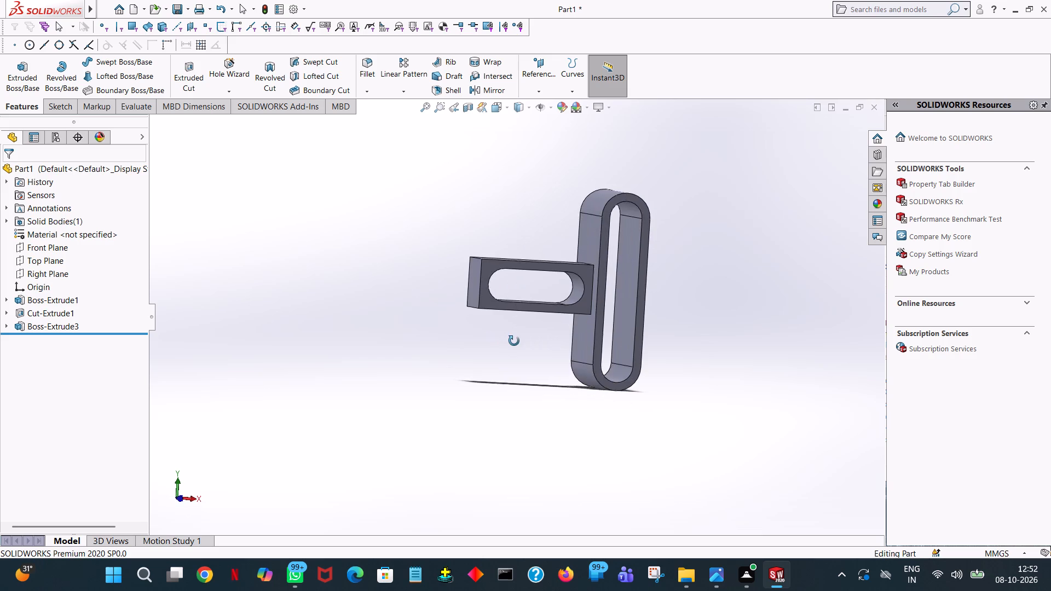
{"action": "middle_click_drag", "start_coordinate": [514, 341], "coordinate": [505, 364]}
Start a boss sketch on the block's front face and draw a 45 mm vertical line upward from its free end edge's midpoint.
{"action": "left_click", "coordinate": [17, 78]}
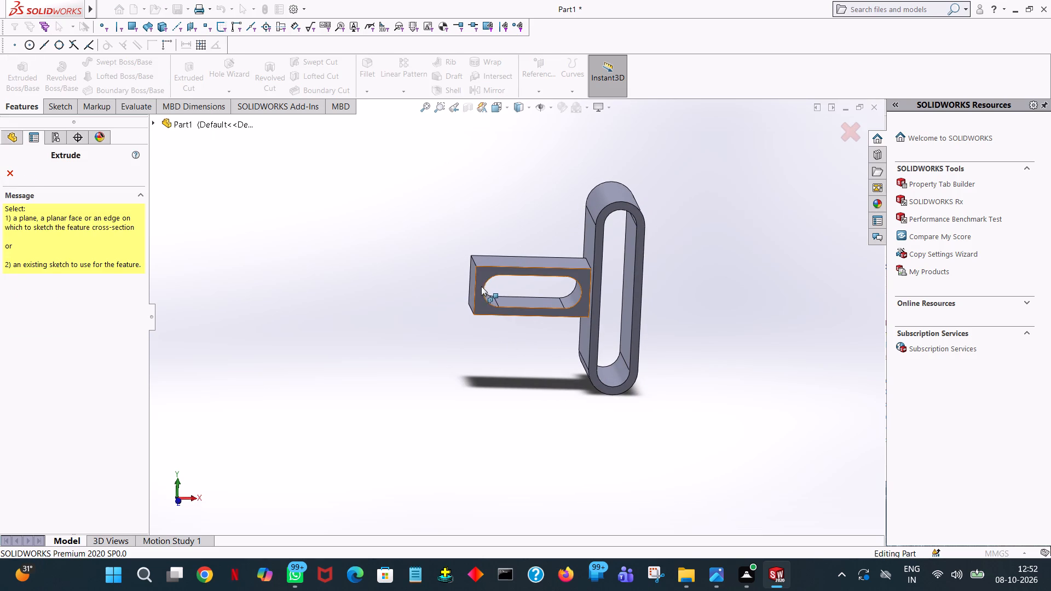
{"action": "left_click", "coordinate": [479, 271]}
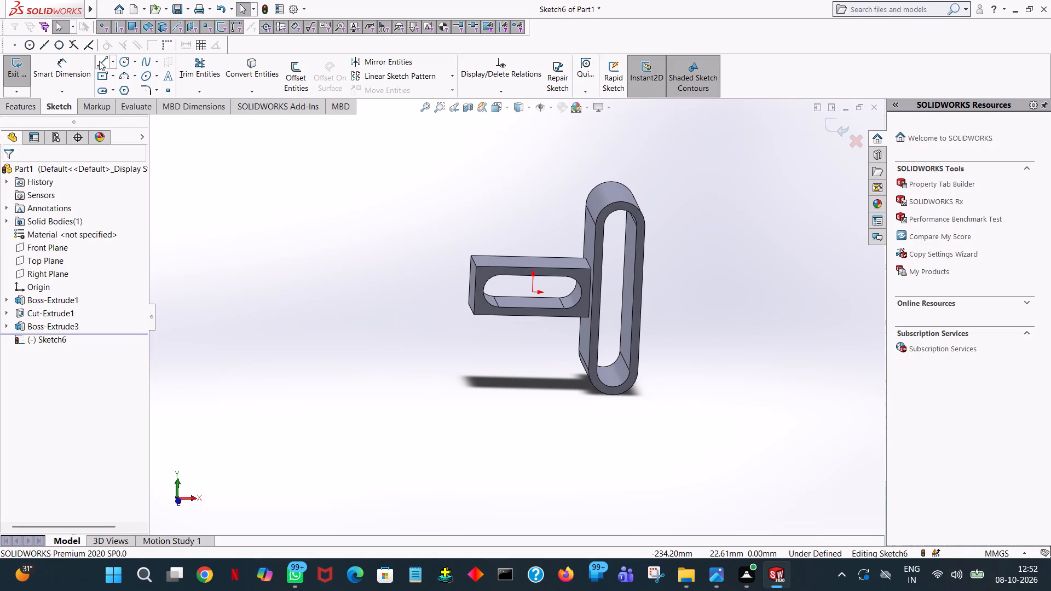
{"action": "left_click", "coordinate": [506, 113]}
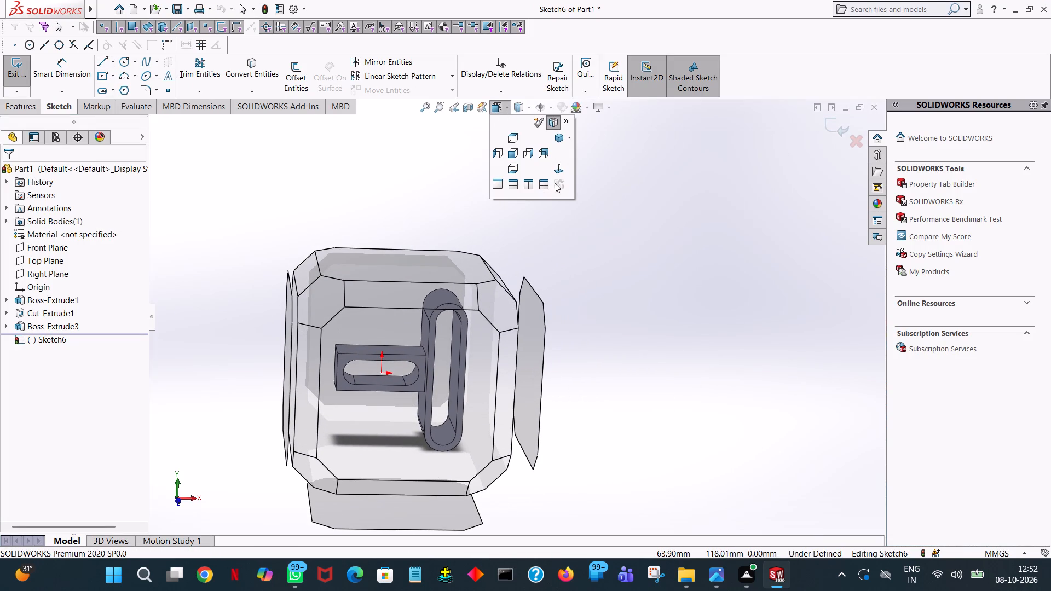
{"action": "left_click", "coordinate": [561, 165]}
{"action": "left_click", "coordinate": [102, 61]}
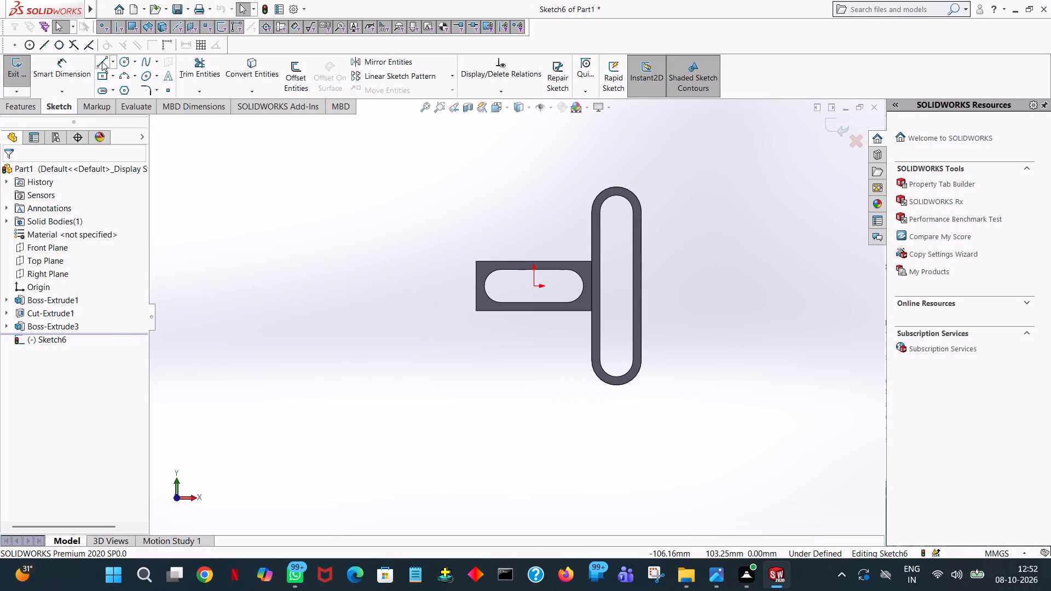
{"action": "left_click", "coordinate": [473, 285]}
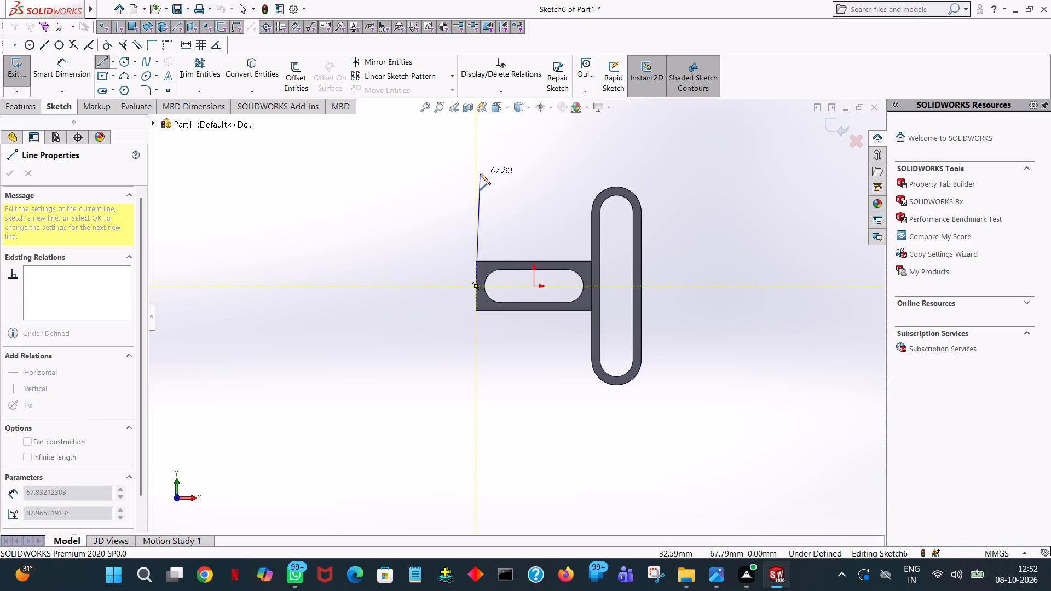
{"action": "left_click", "coordinate": [476, 203]}
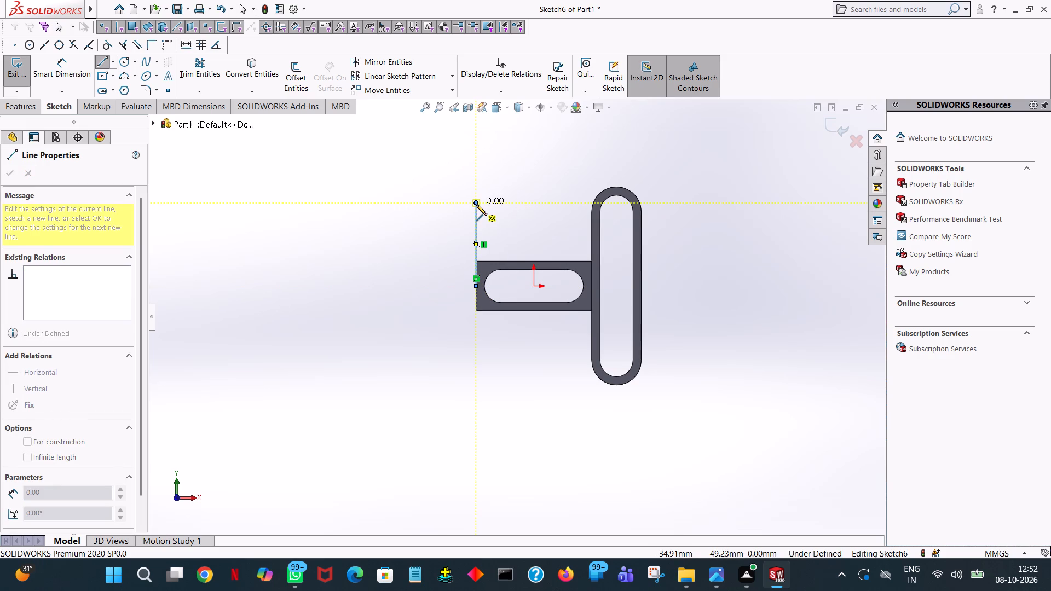
{"action": "type", "text": "45"}
{"action": "key", "text": "Return"}
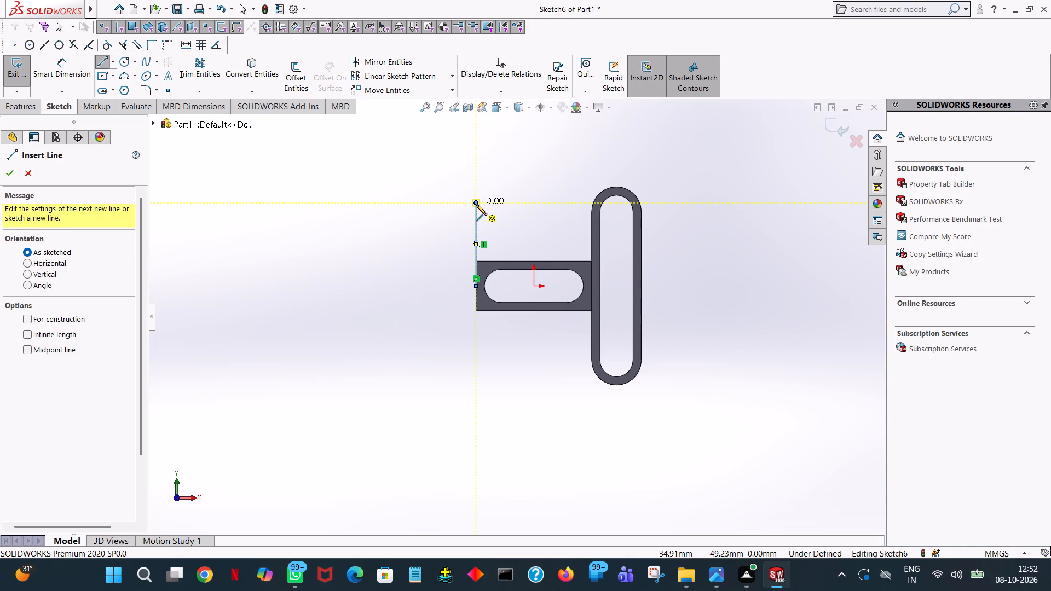
{"action": "right_click", "coordinate": [476, 205]}
{"action": "left_click", "coordinate": [495, 208]}
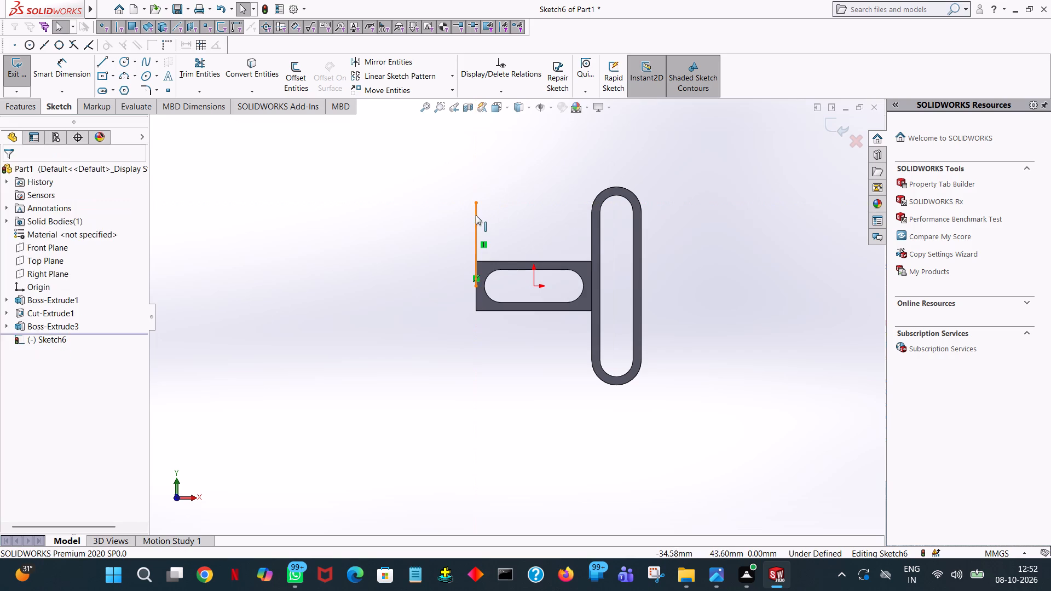
{"action": "left_click", "coordinate": [475, 215]}
{"action": "type", "text": "45"}
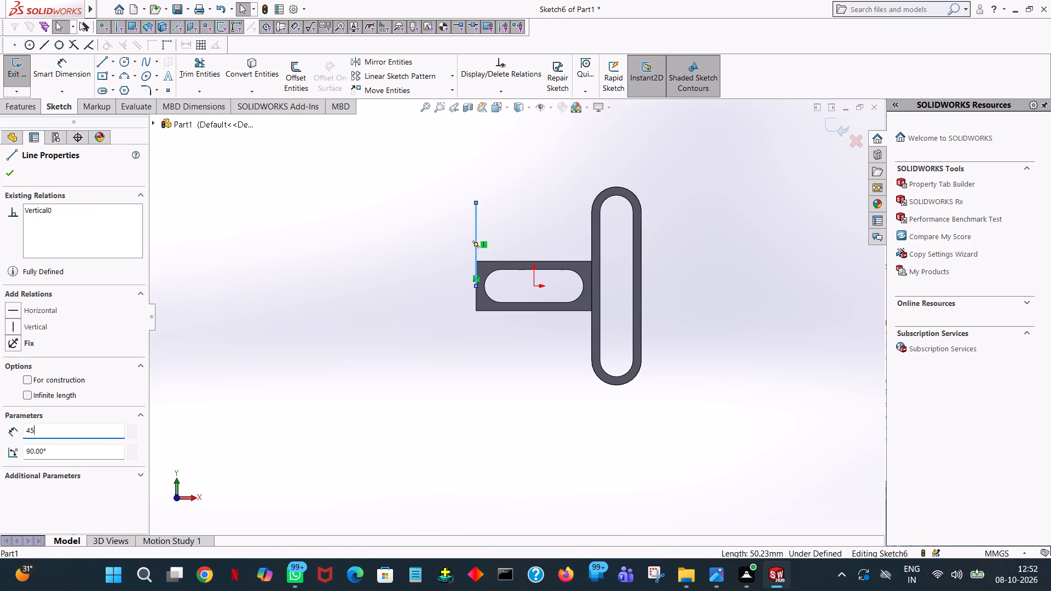
{"action": "key", "text": "Return"}
{"action": "left_click", "coordinate": [6, 170]}
{"action": "left_click", "coordinate": [374, 237]}
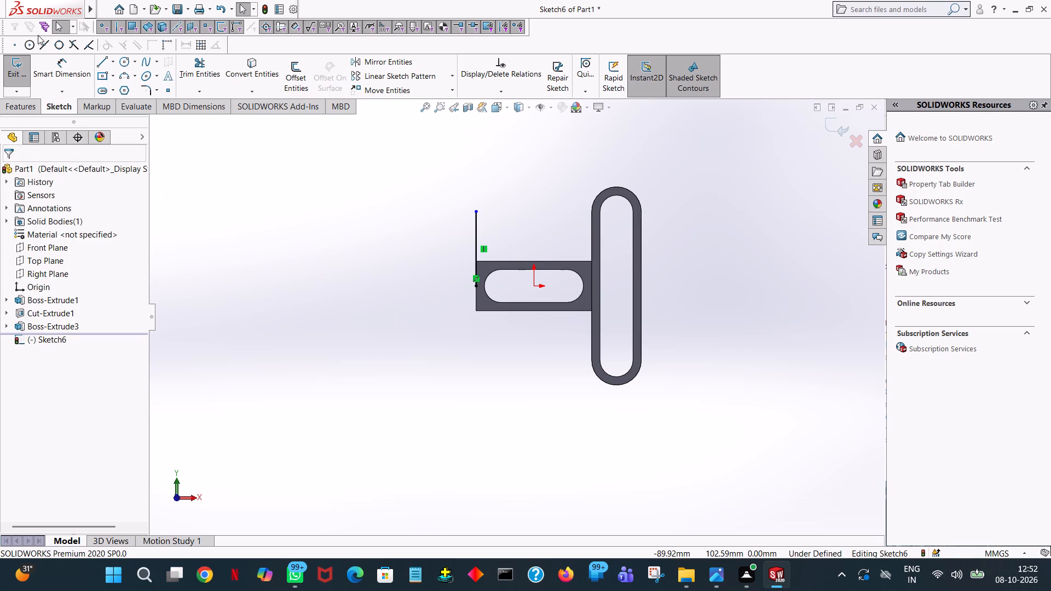
Sketch a 15 mm horizontal line from the vertical line's upper end, pointing away from the block.
{"action": "left_click", "coordinate": [97, 63]}
{"action": "left_click", "coordinate": [476, 211]}
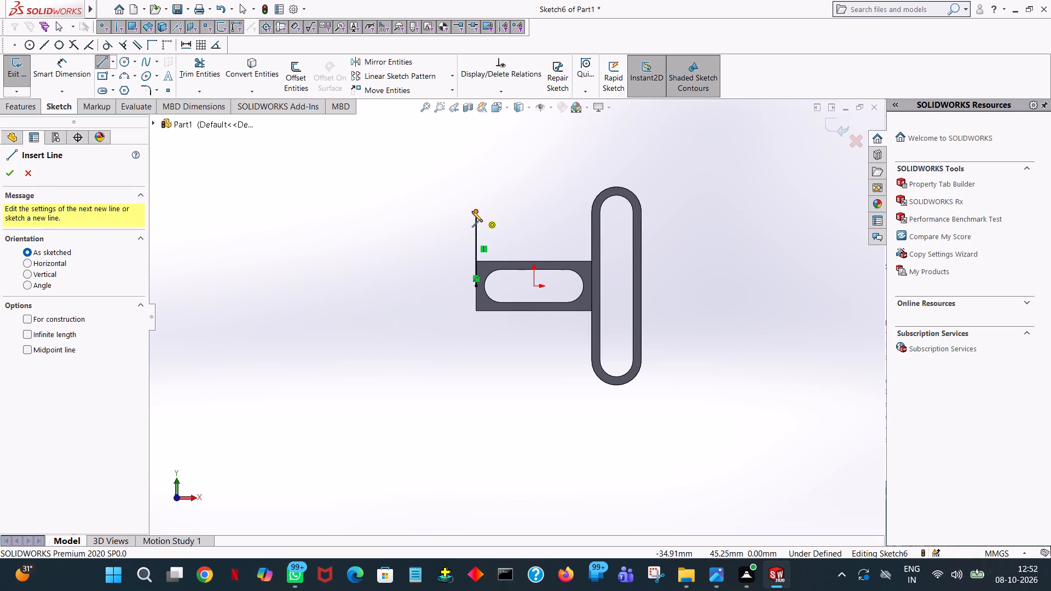
{"action": "left_click", "coordinate": [401, 213]}
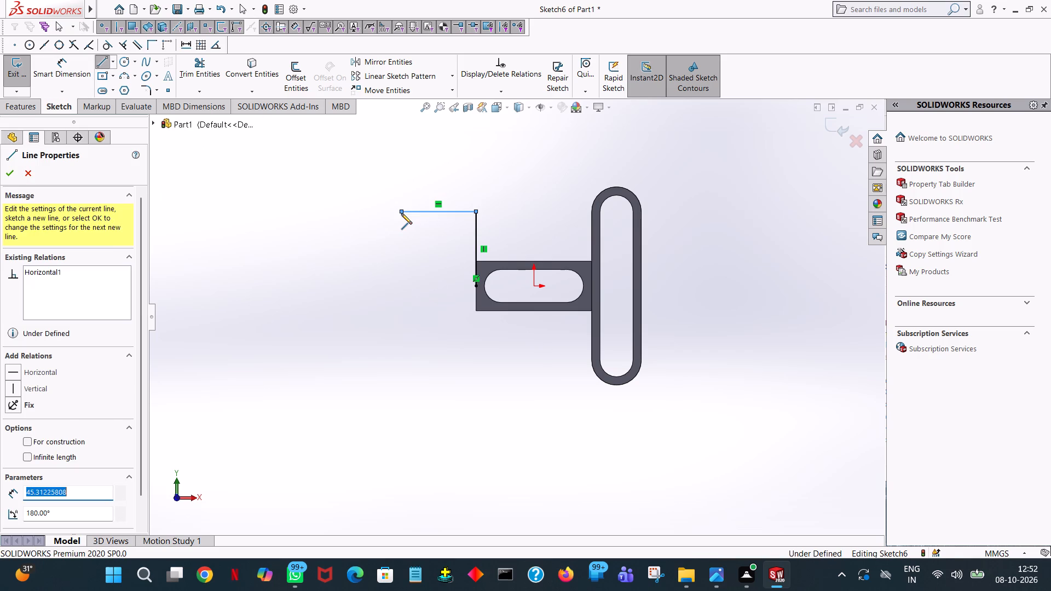
{"action": "type", "text": "15"}
{"action": "key", "text": "Return"}
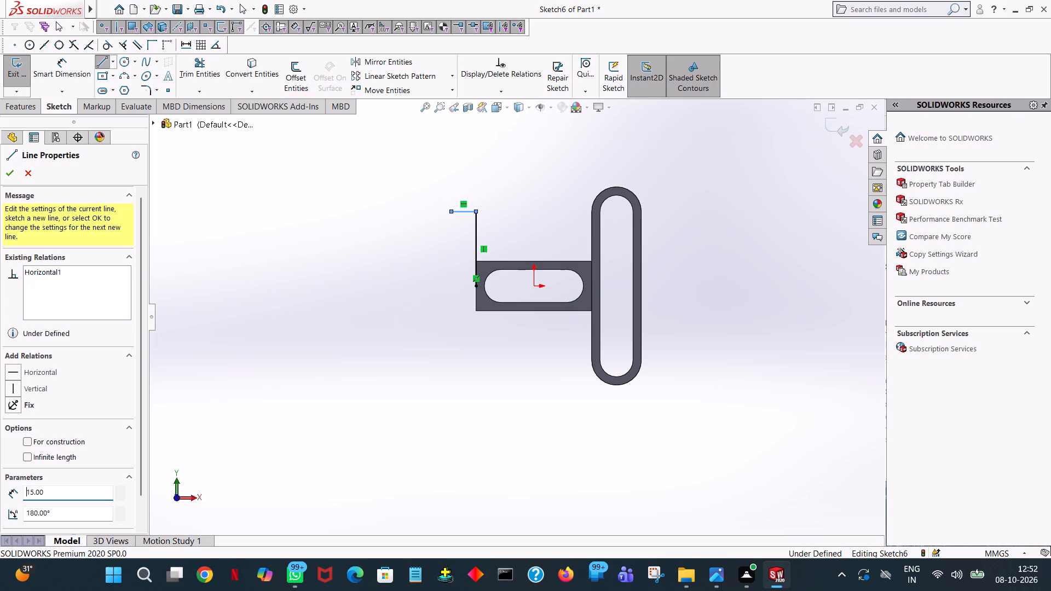
{"action": "right_click_drag", "start_coordinate": [402, 214], "coordinate": [396, 216]}
{"action": "left_click", "coordinate": [429, 218]}
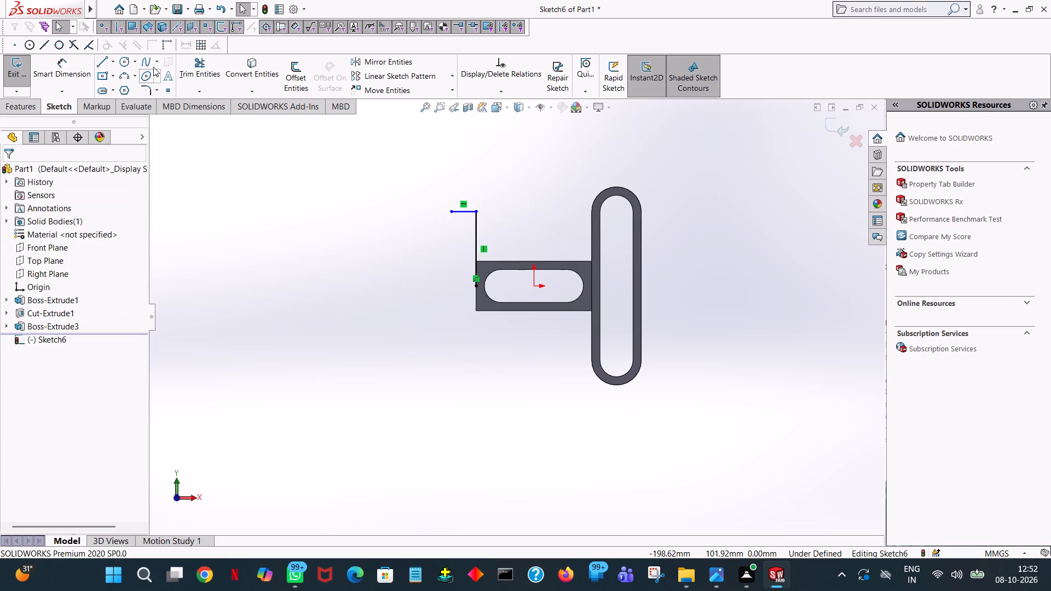
Sketch a circle centred on the horizontal line's outer end and passing through the vertical line's upper end.
{"action": "left_click", "coordinate": [124, 57]}
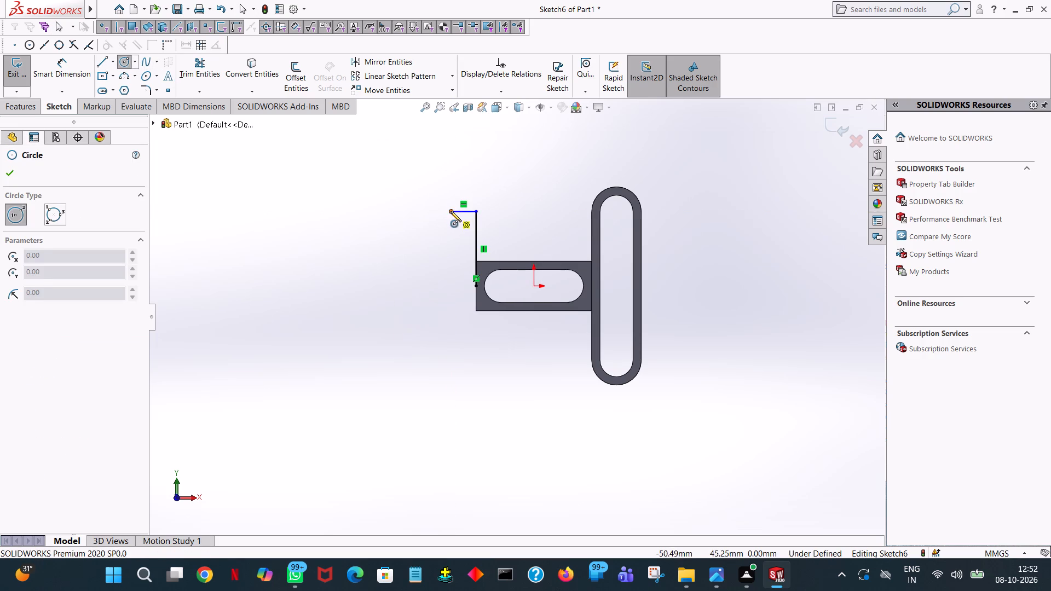
{"action": "left_click", "coordinate": [451, 211]}
{"action": "left_click", "coordinate": [477, 211]}
{"action": "right_click", "coordinate": [477, 211]}
{"action": "left_click", "coordinate": [503, 222]}
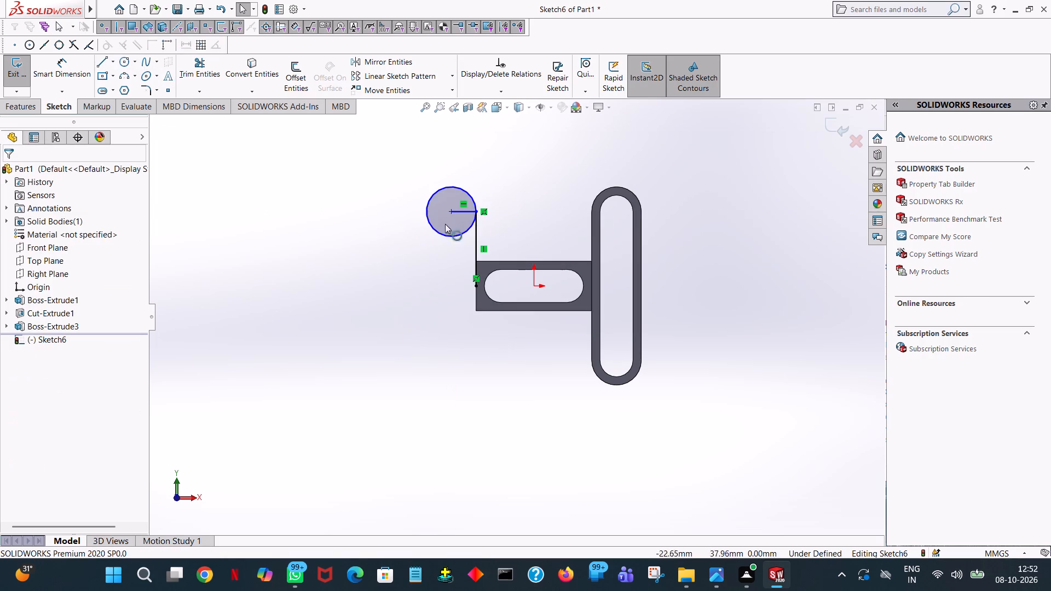
Sketch a 90 mm vertical line downward, tangent to the circle at its side farthest from the block.
{"action": "left_click", "coordinate": [100, 61]}
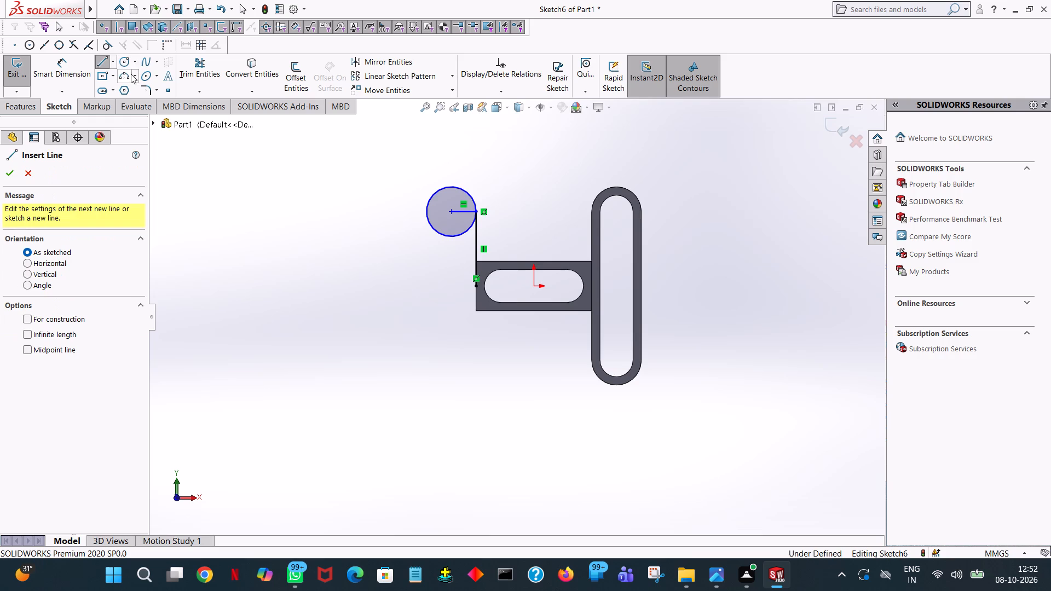
{"action": "left_click", "coordinate": [424, 210]}
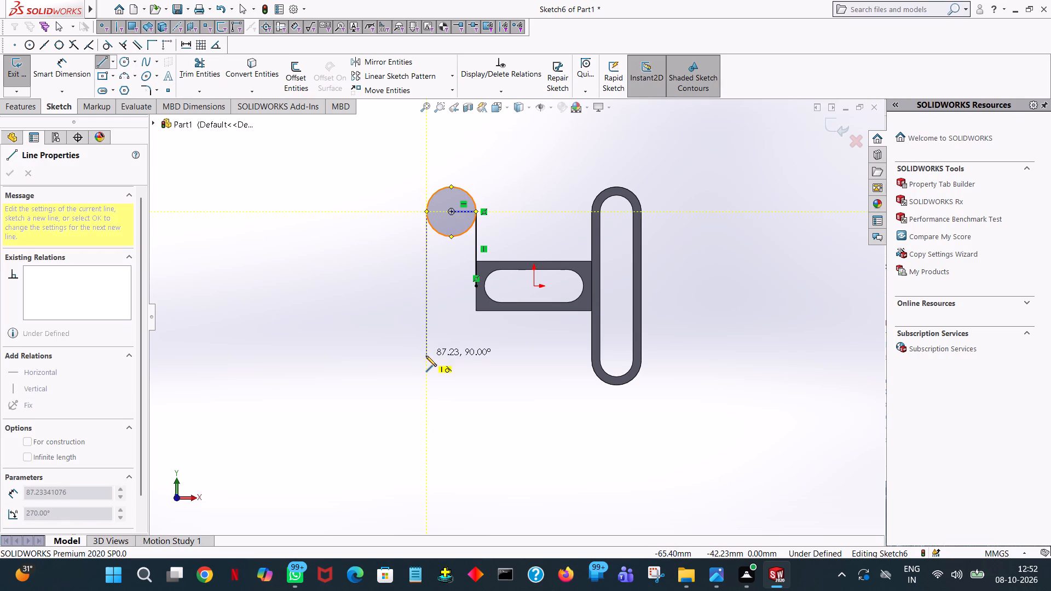
{"action": "left_click", "coordinate": [426, 356]}
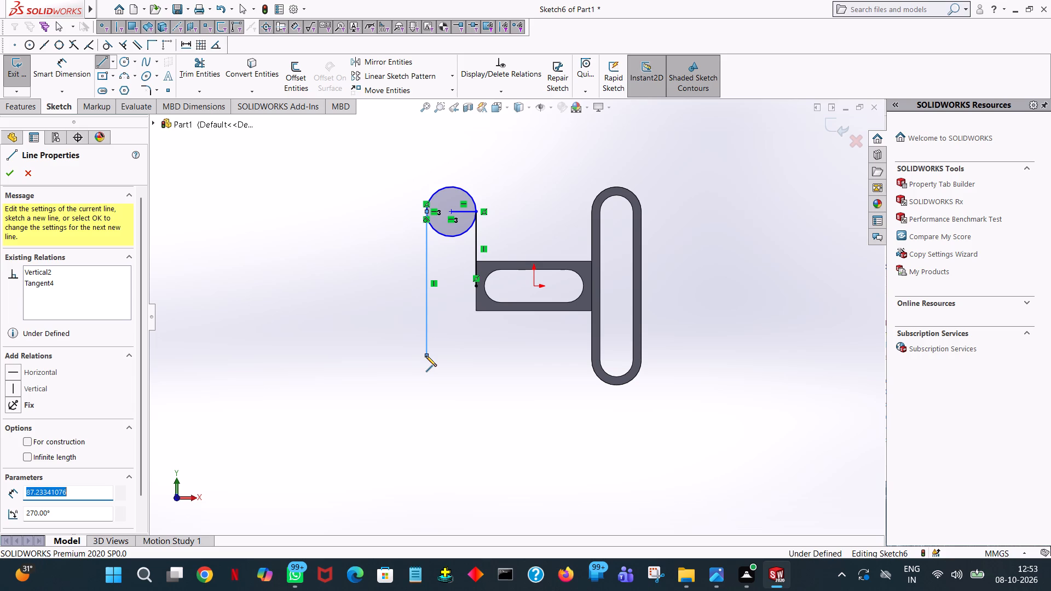
{"action": "type", "text": "90"}
{"action": "key", "text": "Return"}
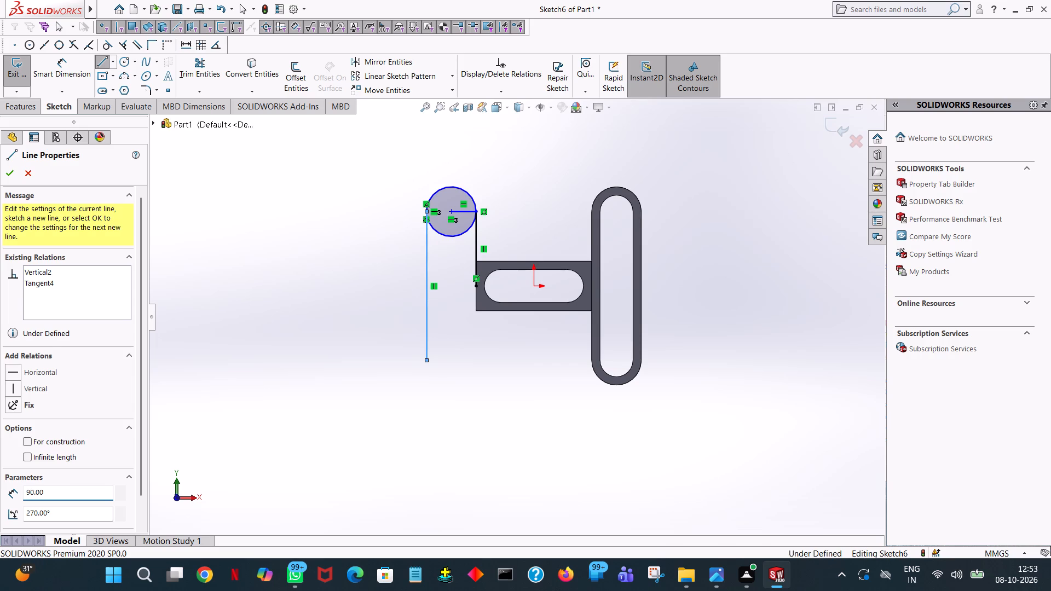
Sketch a 15 mm horizontal line from the 90 mm line's lower end toward the block side.
{"action": "left_click", "coordinate": [451, 361]}
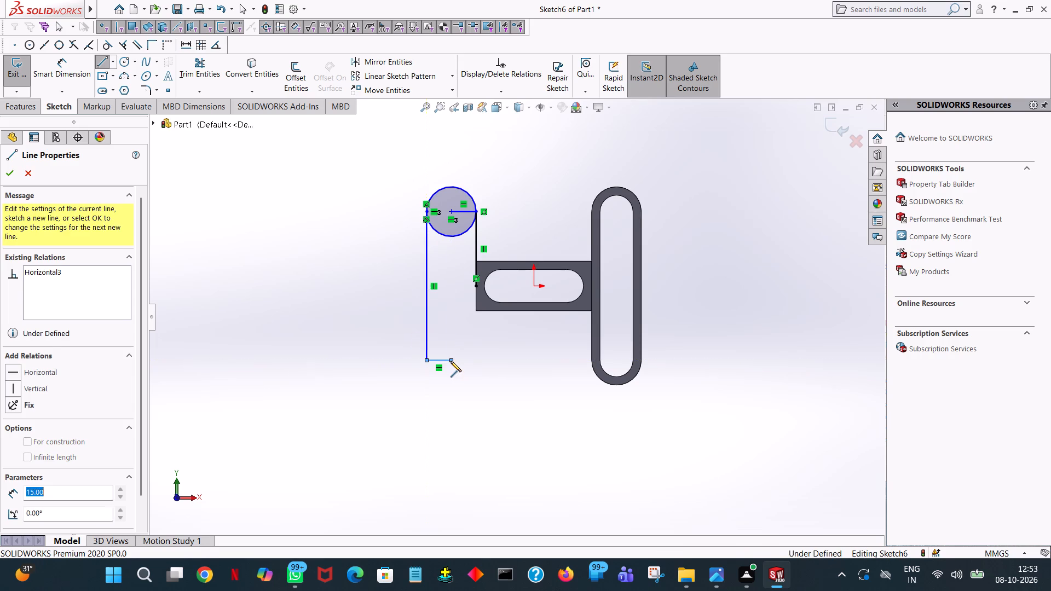
{"action": "right_click", "coordinate": [451, 361]}
{"action": "left_click", "coordinate": [483, 369]}
{"action": "left_click", "coordinate": [440, 361]}
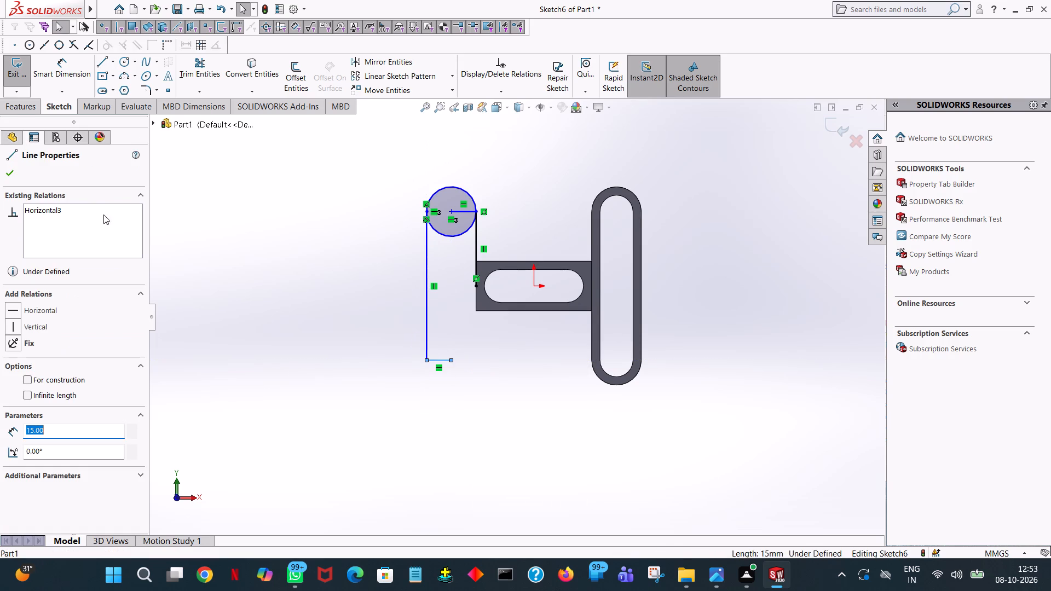
Sketch a 15 mm radius circle centred on the lower horizontal line's inner end, passing through the 90 mm line's lower end.
{"action": "left_click", "coordinate": [126, 60]}
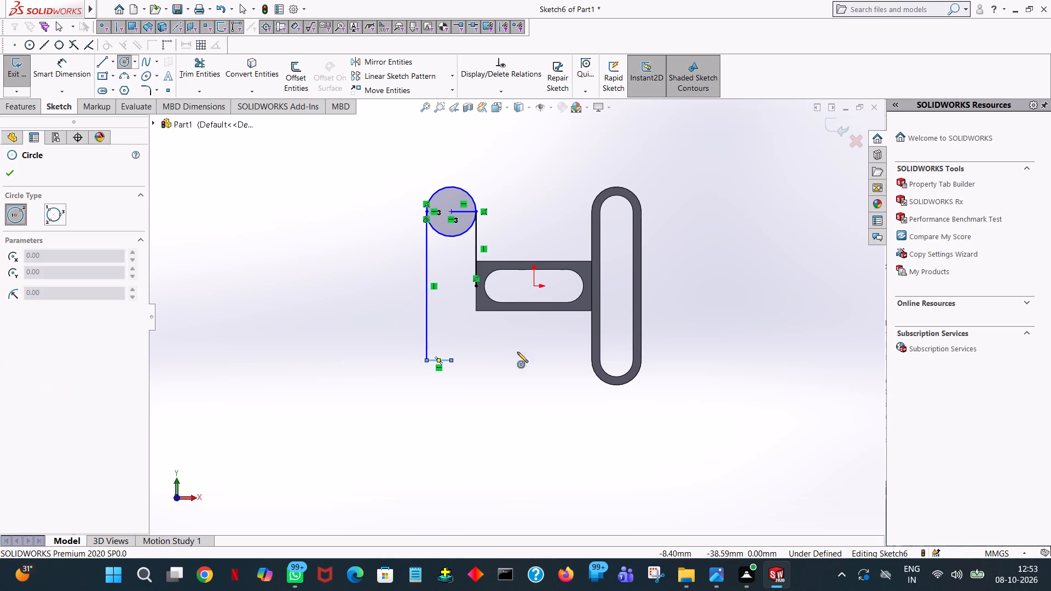
{"action": "left_click", "coordinate": [452, 361]}
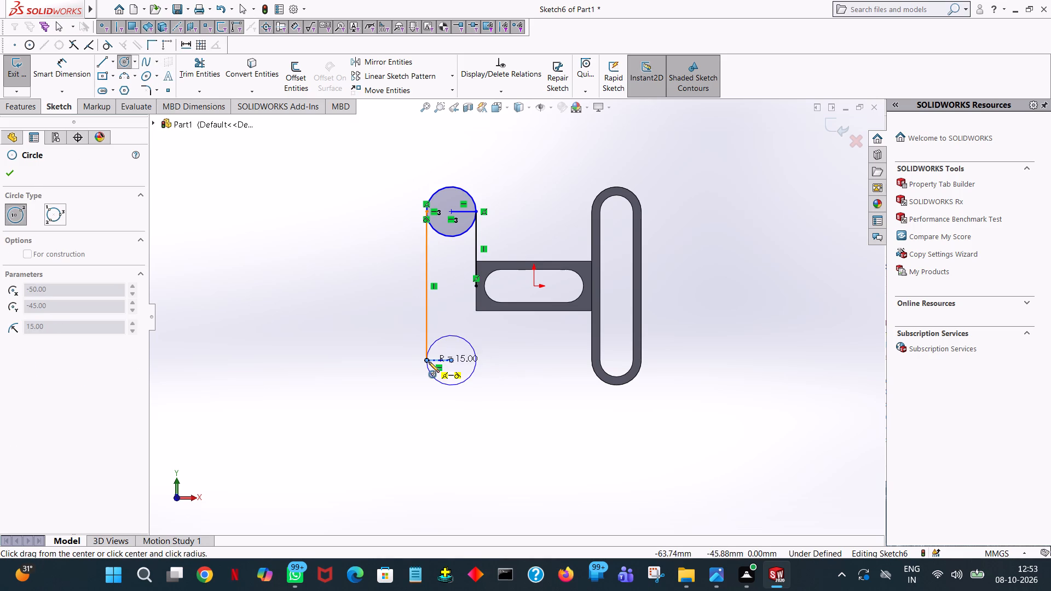
{"action": "left_click", "coordinate": [429, 362]}
{"action": "right_click", "coordinate": [429, 362]}
{"action": "left_click", "coordinate": [456, 364]}
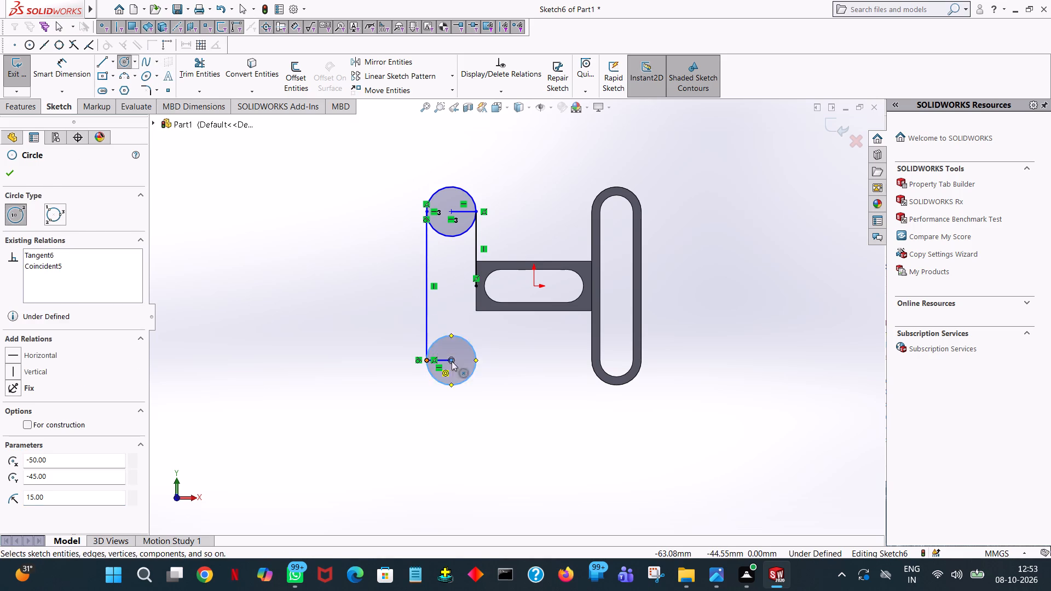
Sketch a 45 mm vertical line from the midpoint of the block's end edge down to the lower circle, tangent to it.
{"action": "left_click", "coordinate": [105, 60]}
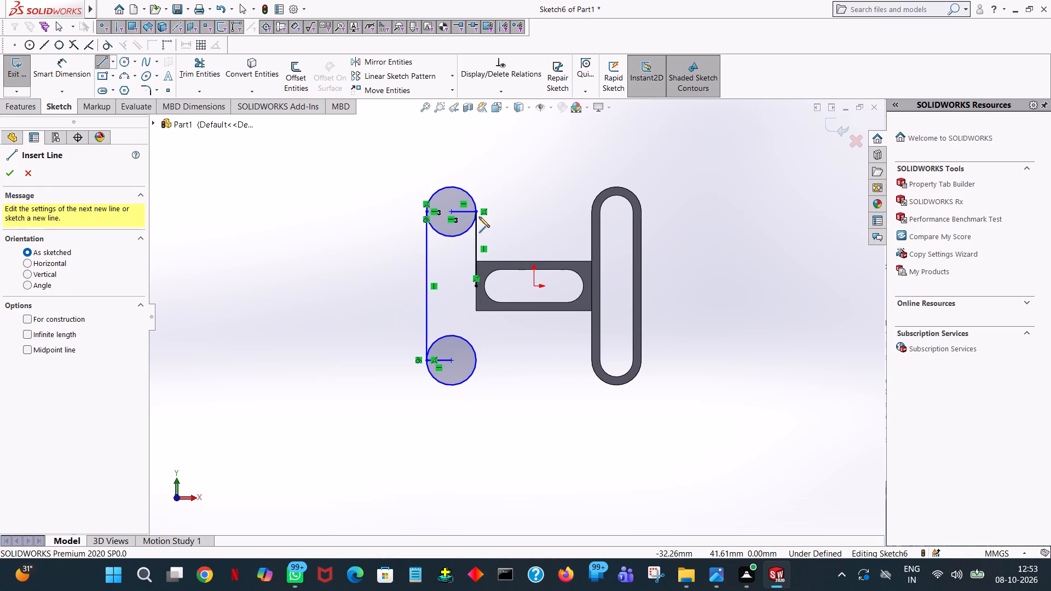
{"action": "left_click", "coordinate": [476, 284]}
{"action": "left_click", "coordinate": [477, 362]}
{"action": "right_click", "coordinate": [477, 362]}
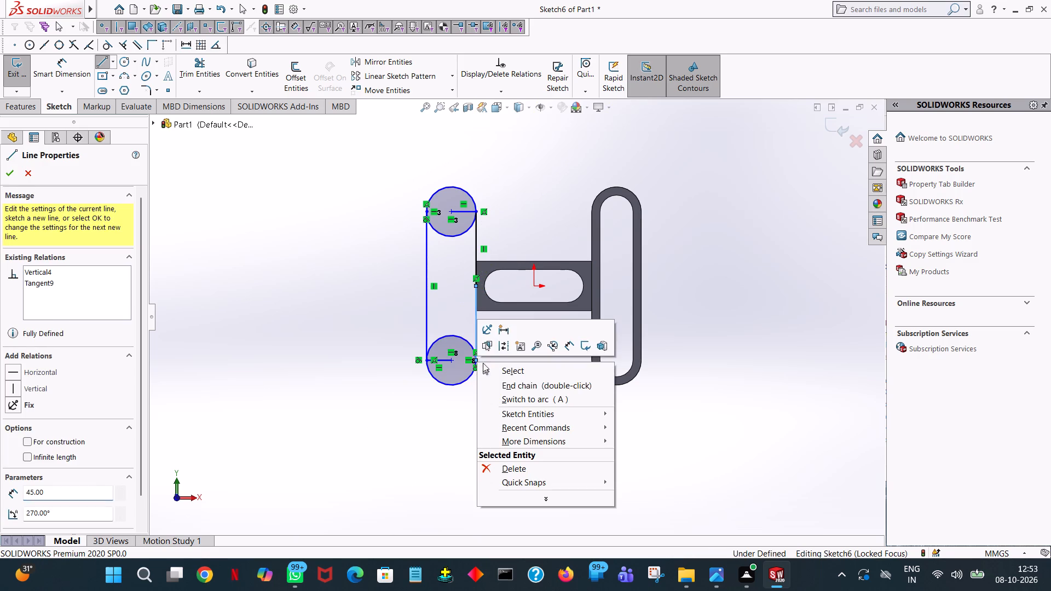
{"action": "left_click", "coordinate": [497, 373]}
{"action": "left_click", "coordinate": [348, 256]}
Trim the two horizontal radius lines and the inner halves of both circles, leaving a closed pill-shaped outline.
{"action": "left_click", "coordinate": [206, 51]}
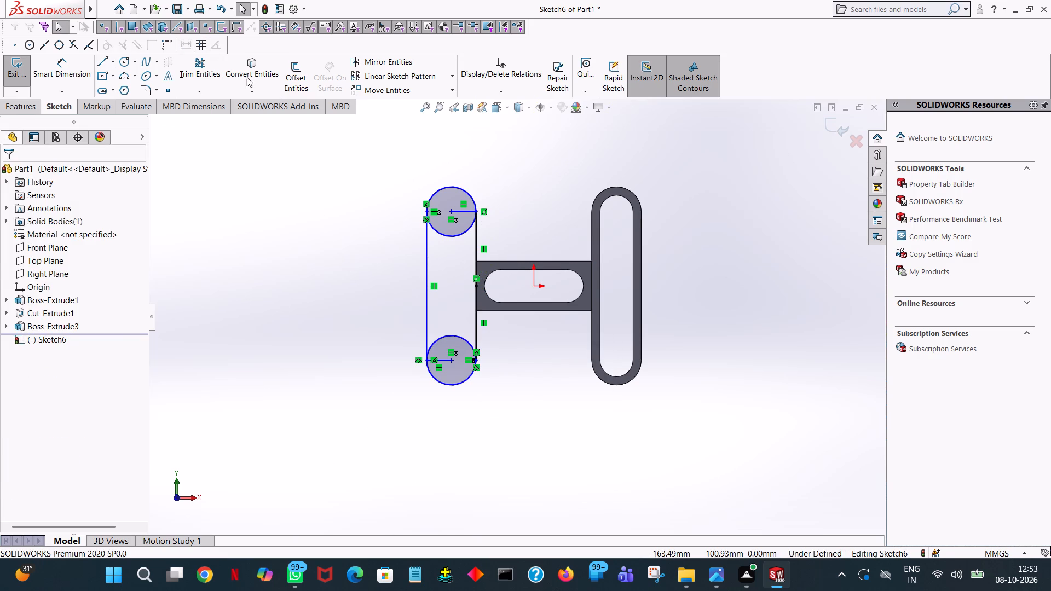
{"action": "left_click", "coordinate": [207, 75]}
{"action": "left_click", "coordinate": [454, 211]}
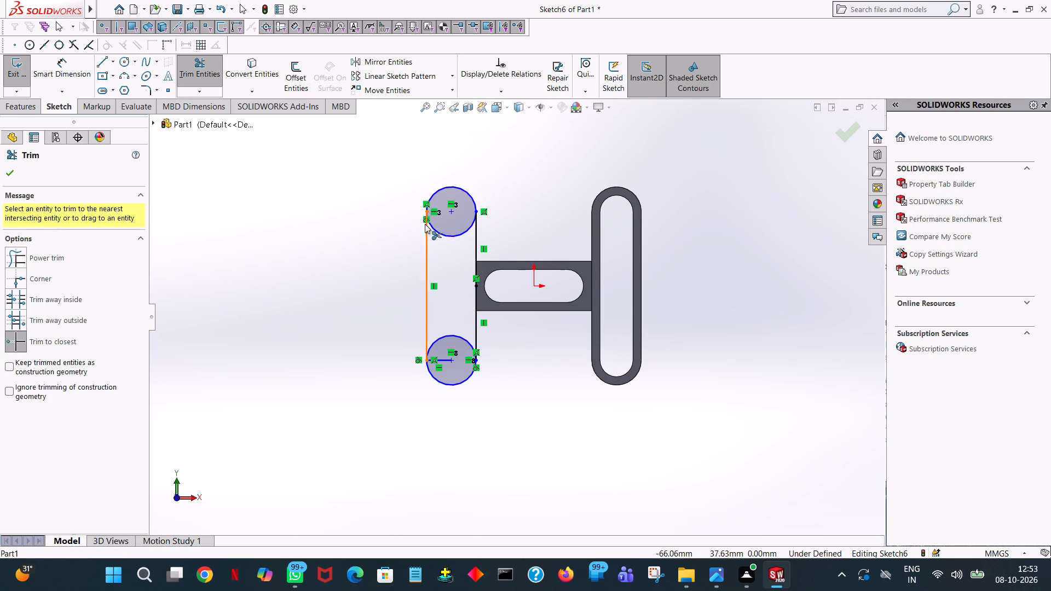
{"action": "left_click", "coordinate": [448, 234]}
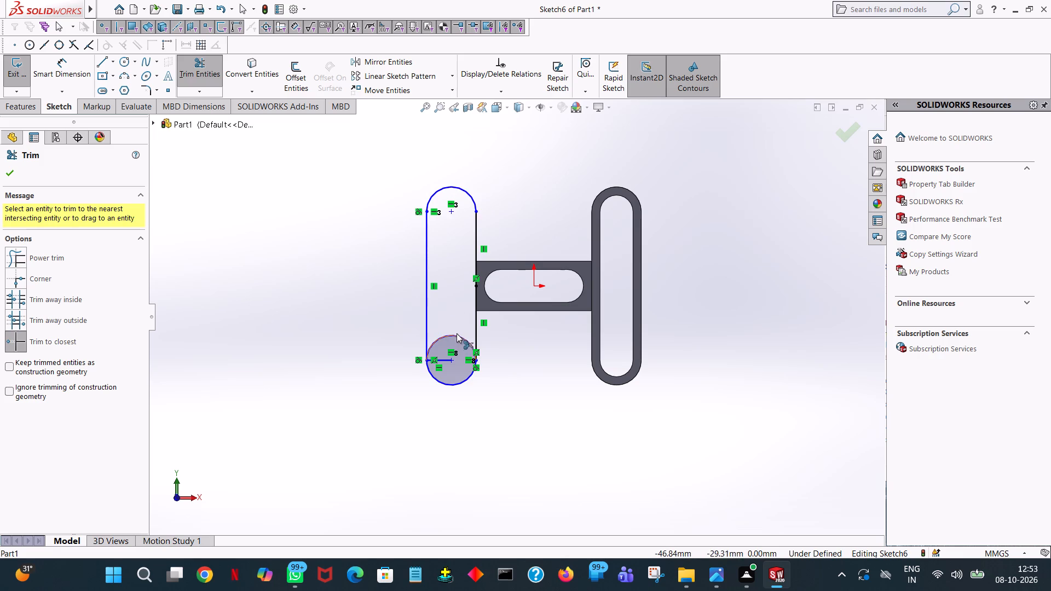
{"action": "left_click", "coordinate": [456, 333]}
{"action": "left_click", "coordinate": [441, 357]}
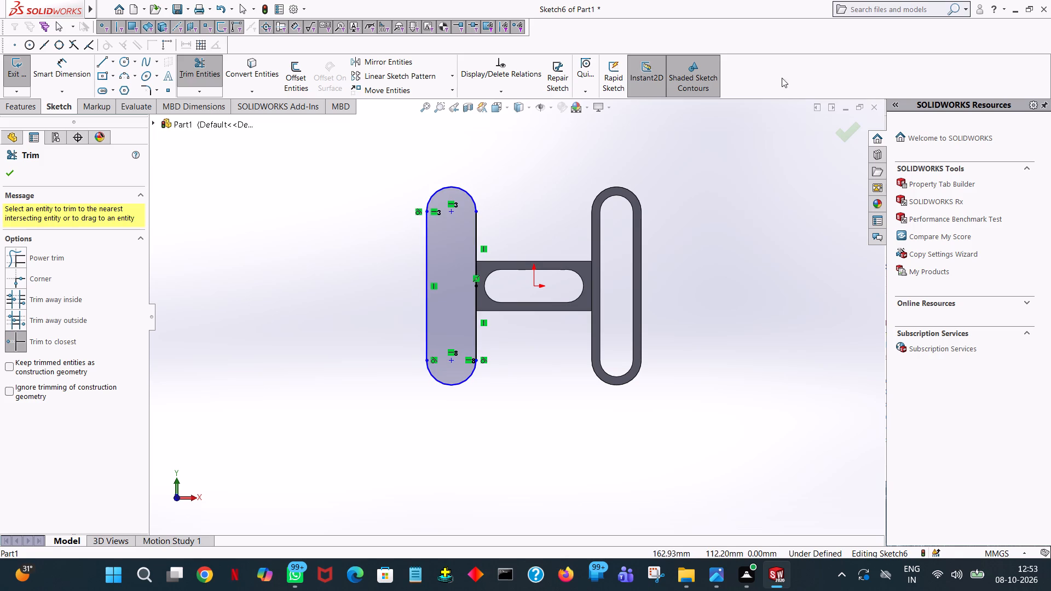
{"action": "left_click", "coordinate": [17, 177]}
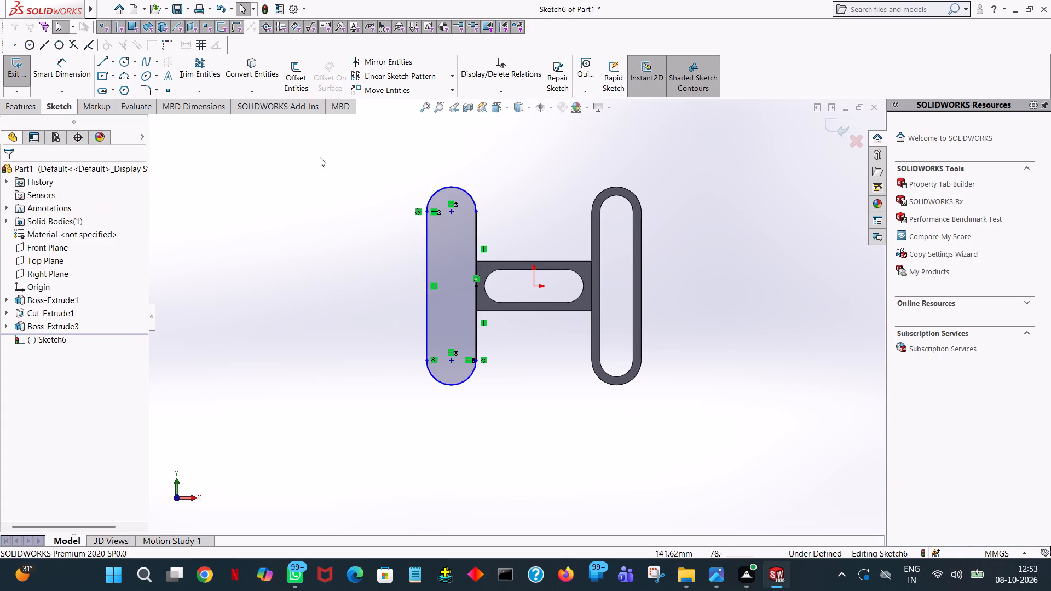
Sketch a 10 mm radius circle at the centre of each of the pill outline's two end arcs.
{"action": "left_click", "coordinate": [118, 65]}
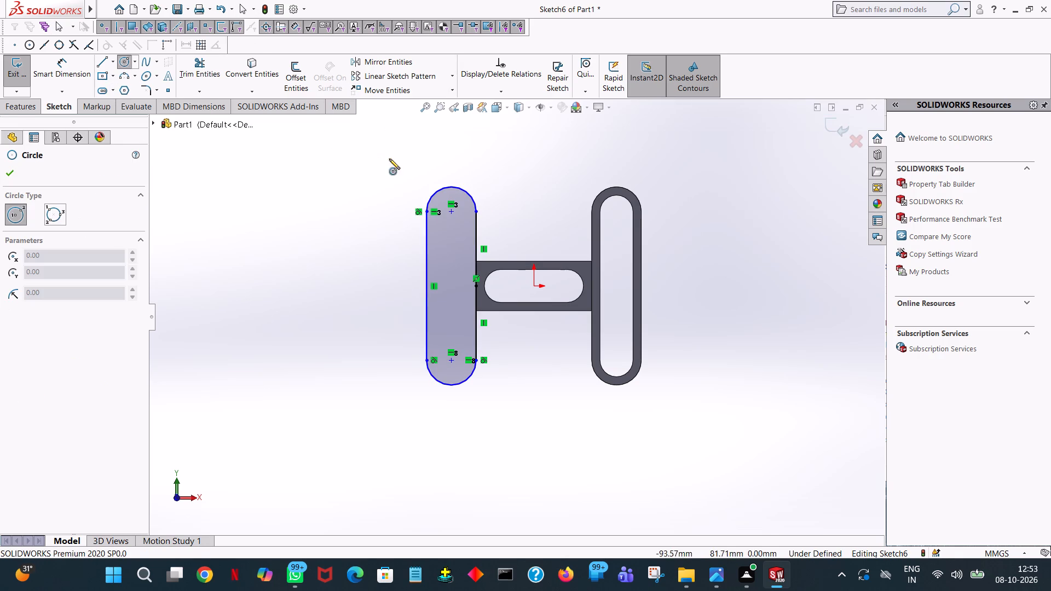
{"action": "left_click", "coordinate": [450, 213]}
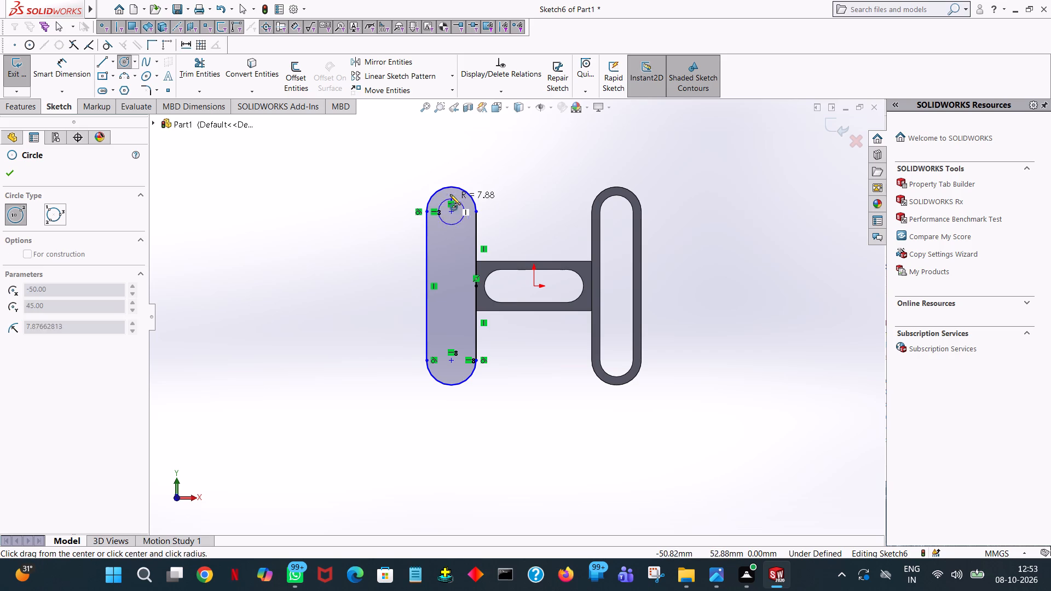
{"action": "left_click", "coordinate": [450, 194]}
{"action": "type", "text": "10"}
{"action": "key", "text": "Return"}
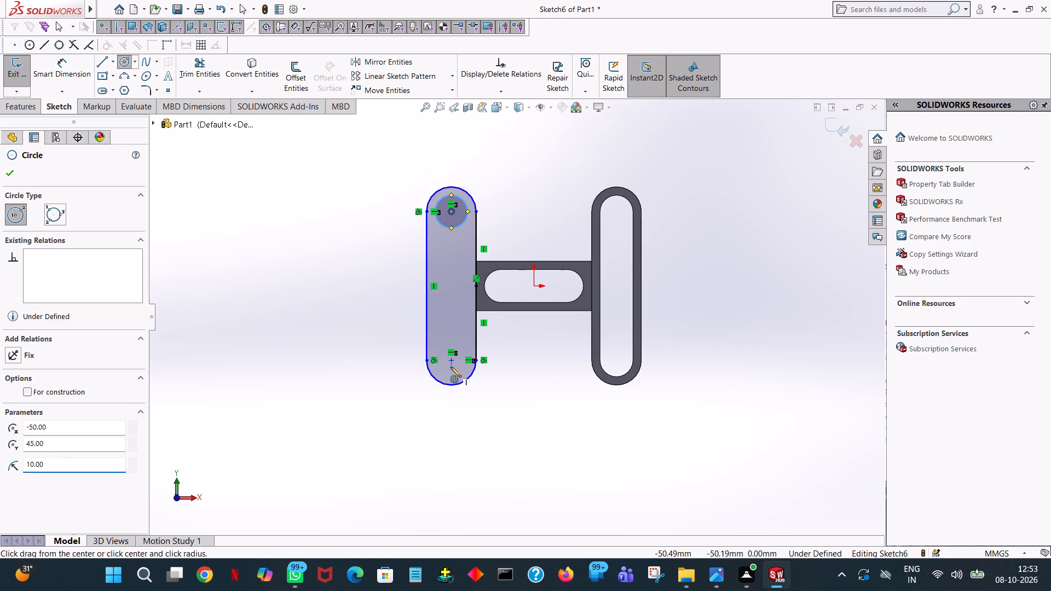
{"action": "left_click", "coordinate": [451, 361]}
{"action": "left_click", "coordinate": [454, 338]}
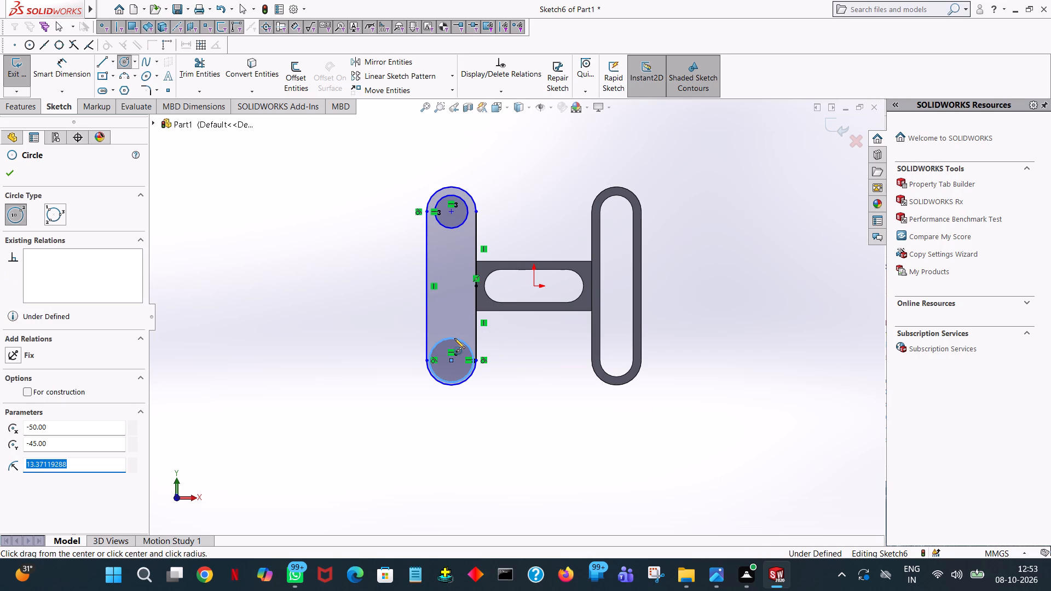
{"action": "type", "text": "10"}
{"action": "key", "text": "Return"}
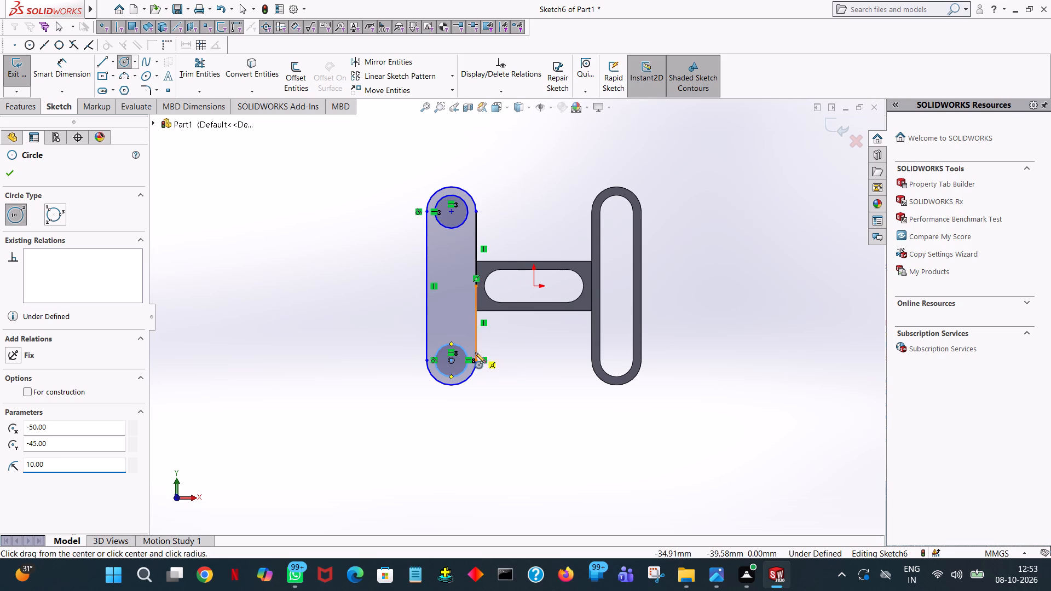
{"action": "left_click", "coordinate": [0, 172]}
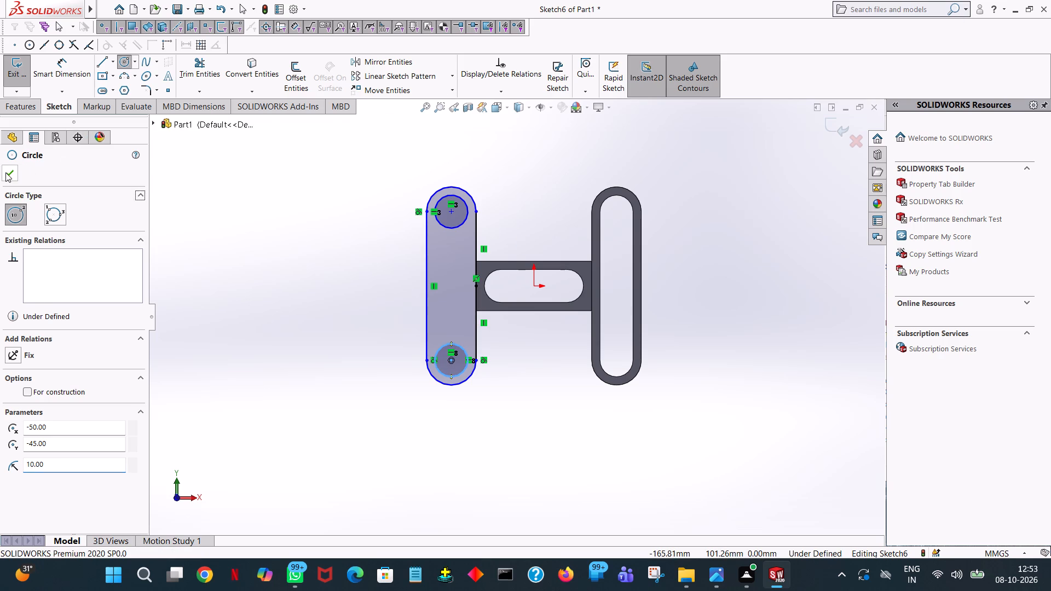
{"action": "left_click", "coordinate": [5, 172]}
Sketch a 90 mm vertical line tangent to both 10 mm radius circles on the side nearest the block.
{"action": "left_click", "coordinate": [97, 66]}
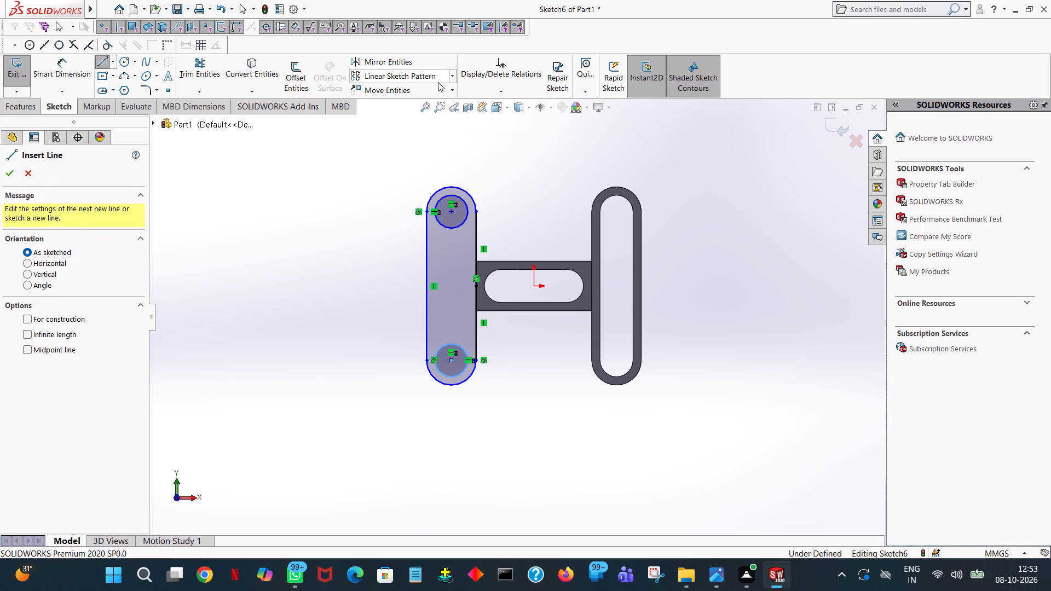
{"action": "left_click", "coordinate": [467, 210]}
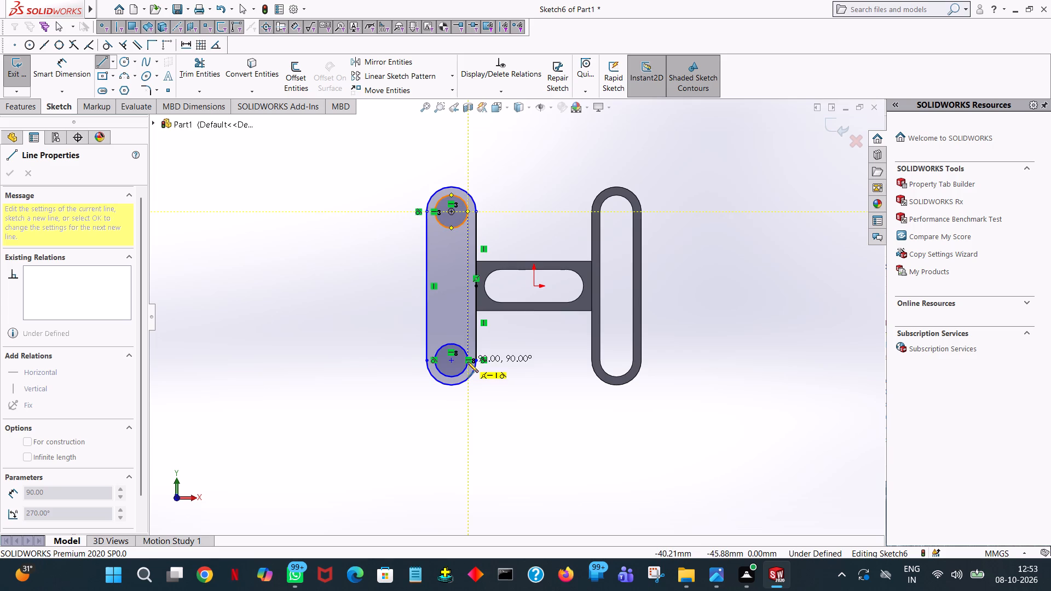
{"action": "scroll", "coordinate": [480, 374], "scroll_direction": "down", "scroll_amount": 5}
{"action": "scroll", "coordinate": [499, 320], "scroll_direction": "down", "scroll_amount": 5}
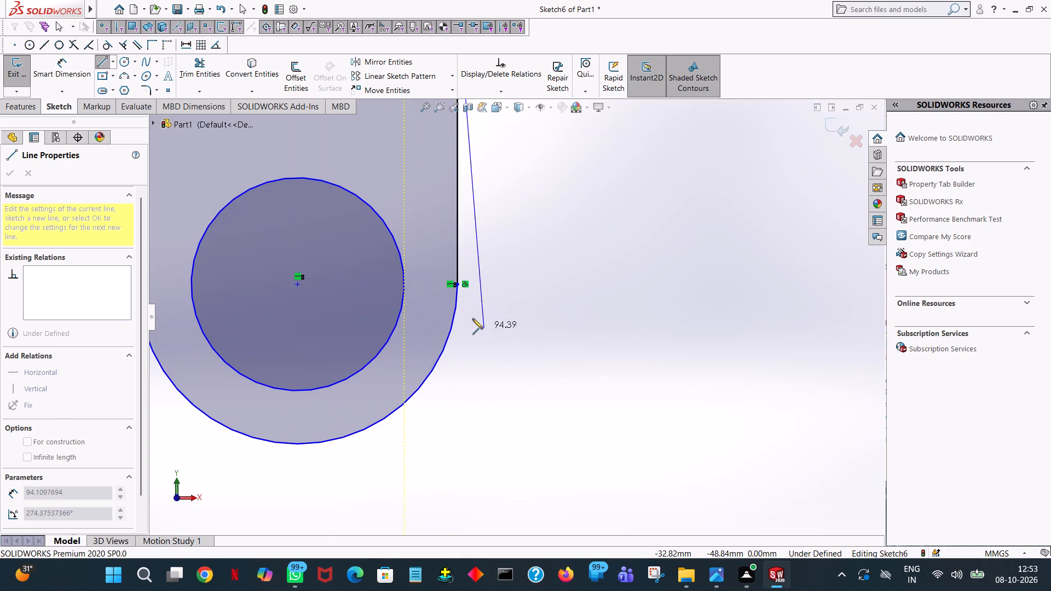
{"action": "left_click", "coordinate": [404, 286]}
{"action": "scroll", "coordinate": [403, 286], "scroll_direction": "down", "scroll_amount": 4}
{"action": "scroll", "coordinate": [403, 286], "scroll_direction": "up", "scroll_amount": 14}
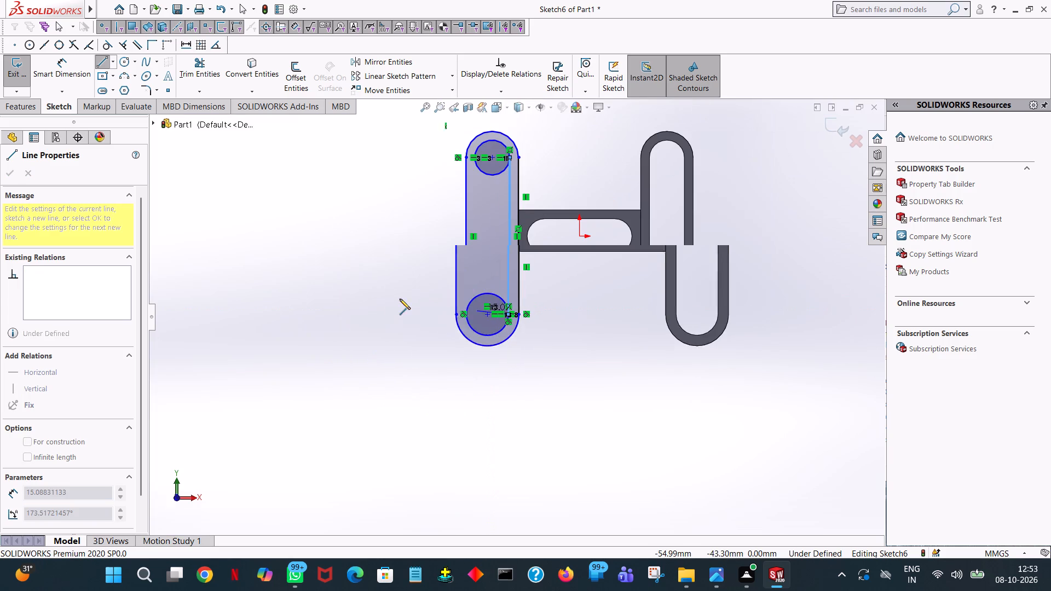
{"action": "right_click", "coordinate": [490, 289]}
{"action": "left_click", "coordinate": [505, 296]}
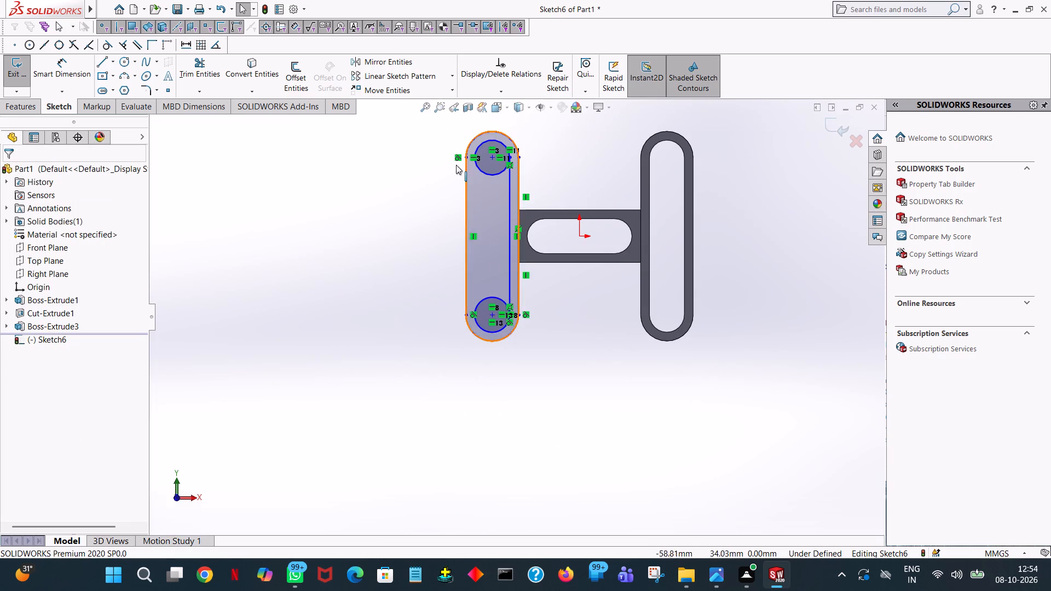
Sketch a 90 mm vertical line tangent to both 10 mm radius circles on the side farthest from the block.
{"action": "left_click", "coordinate": [98, 56]}
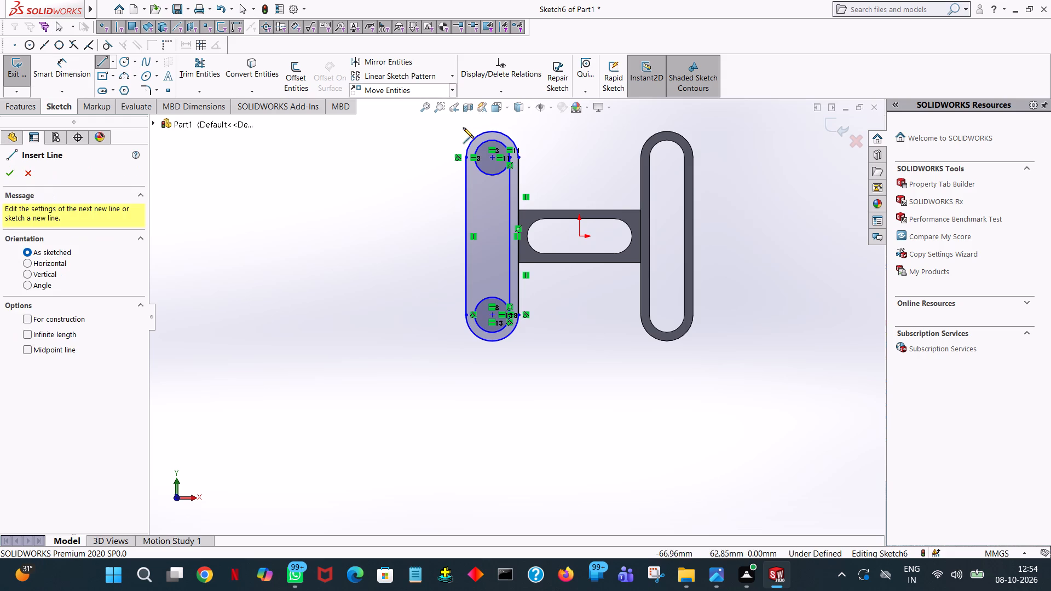
{"action": "scroll", "coordinate": [464, 141], "scroll_direction": "down", "scroll_amount": 9}
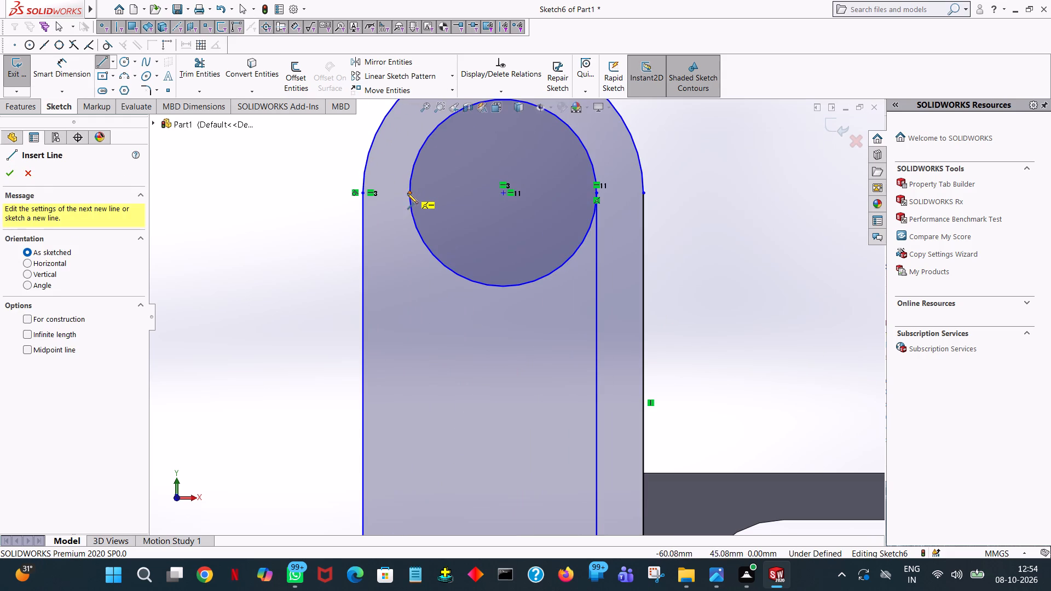
{"action": "left_click", "coordinate": [409, 194]}
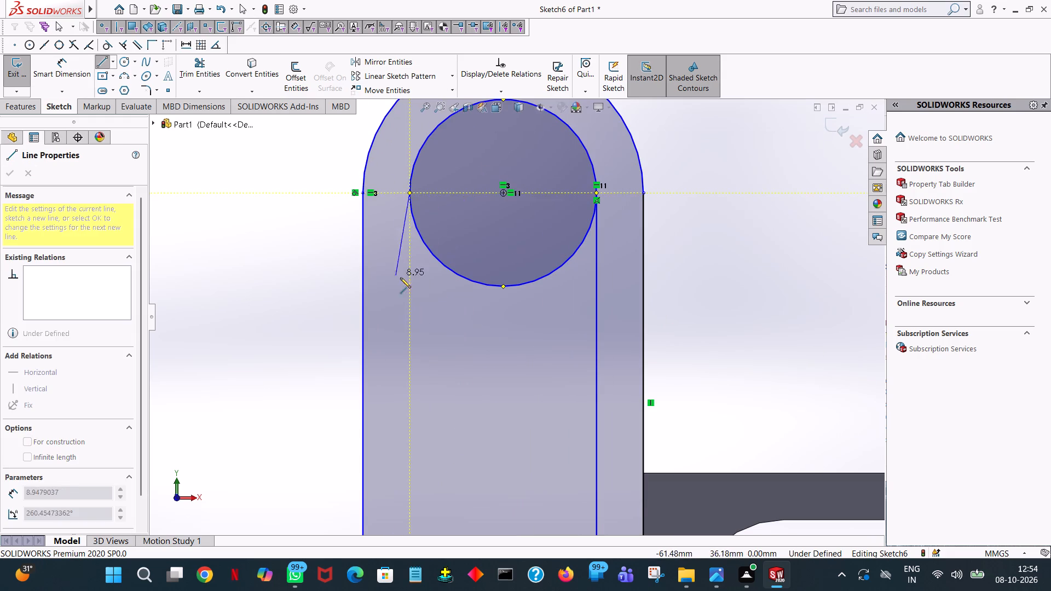
{"action": "scroll", "coordinate": [408, 281], "scroll_direction": "down", "scroll_amount": 7}
{"action": "scroll", "coordinate": [447, 273], "scroll_direction": "up", "scroll_amount": 10}
{"action": "scroll", "coordinate": [498, 300], "scroll_direction": "up", "scroll_amount": 9}
{"action": "scroll", "coordinate": [503, 364], "scroll_direction": "up", "scroll_amount": 8}
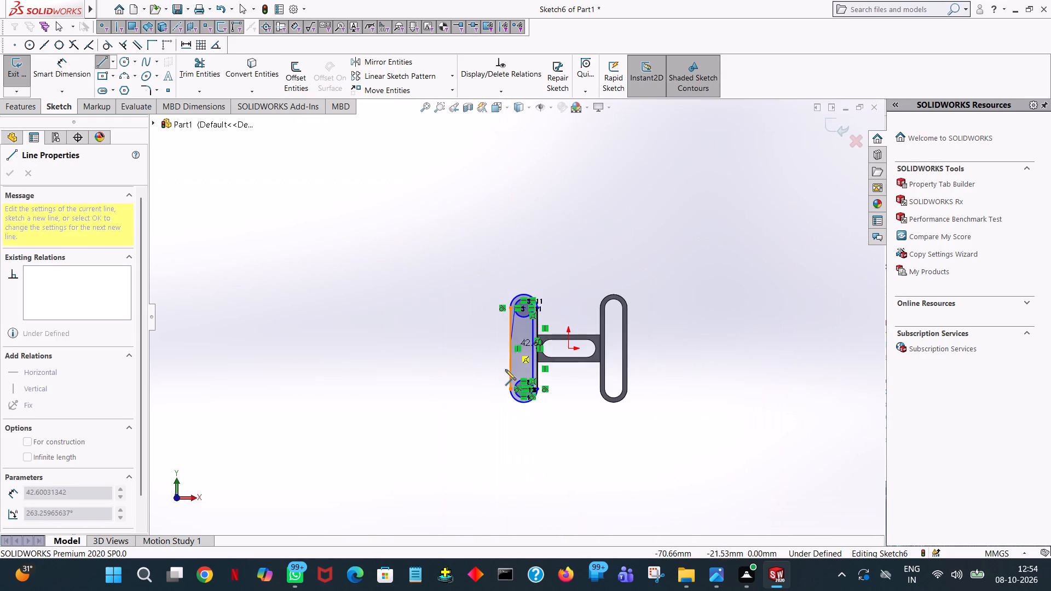
{"action": "scroll", "coordinate": [524, 394], "scroll_direction": "down", "scroll_amount": 13}
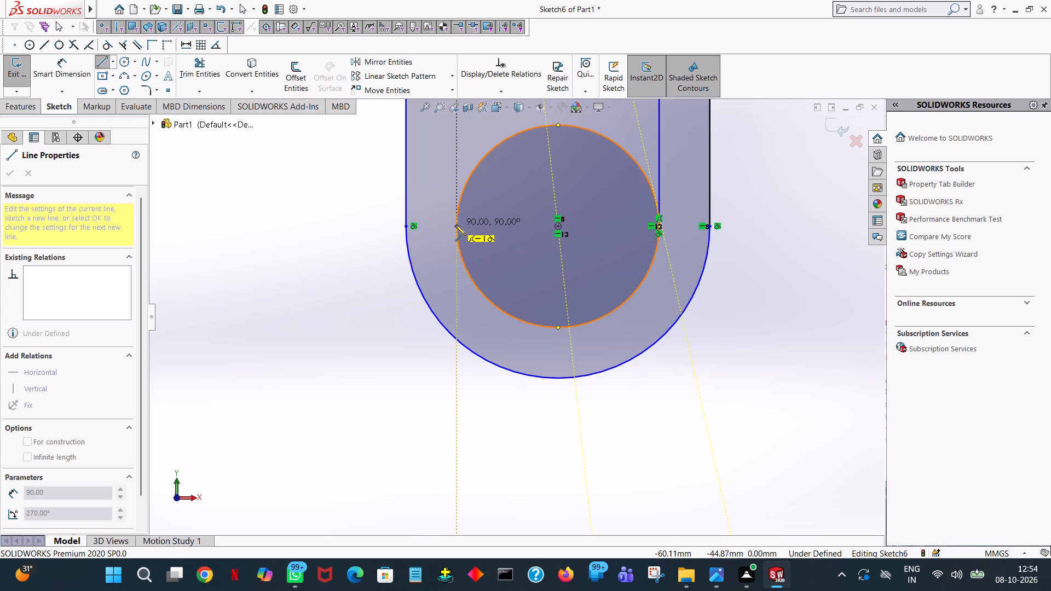
{"action": "left_click", "coordinate": [455, 226]}
{"action": "right_click", "coordinate": [455, 226]}
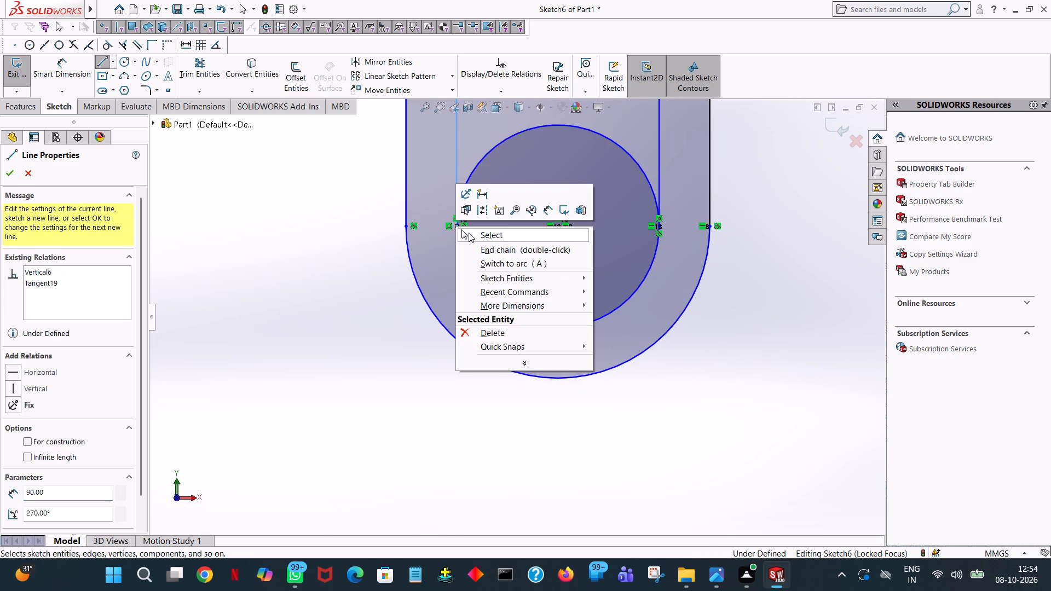
{"action": "left_click", "coordinate": [469, 233]}
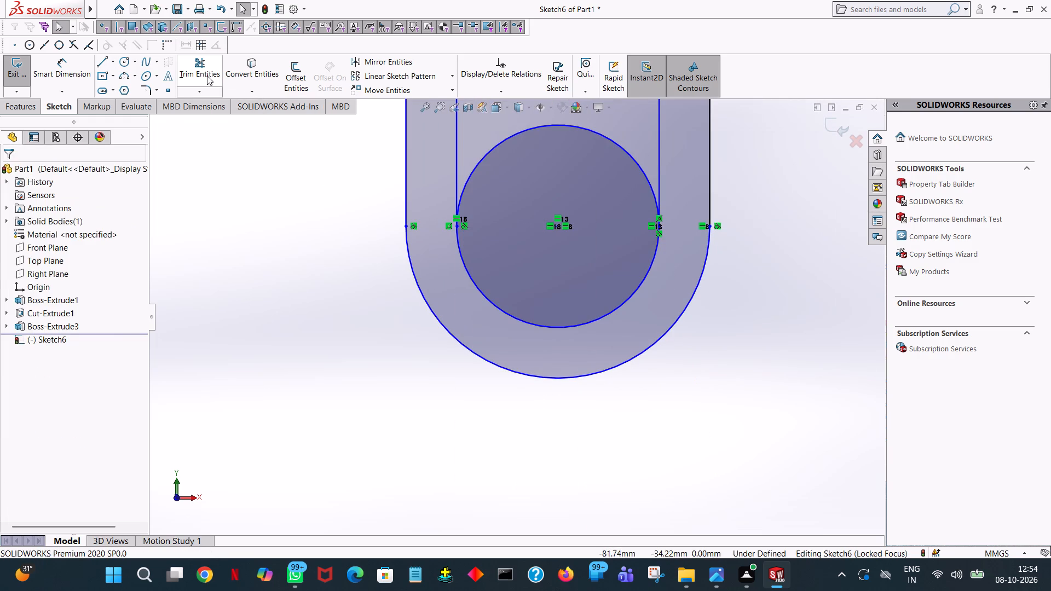
Trim the inner halves of both 10 mm radius circles, leaving a closed slot inside the pill outline.
{"action": "left_click", "coordinate": [207, 75]}
{"action": "left_click", "coordinate": [509, 135]}
{"action": "scroll", "coordinate": [544, 183], "scroll_direction": "down", "scroll_amount": 8}
{"action": "scroll", "coordinate": [558, 188], "scroll_direction": "up", "scroll_amount": 5}
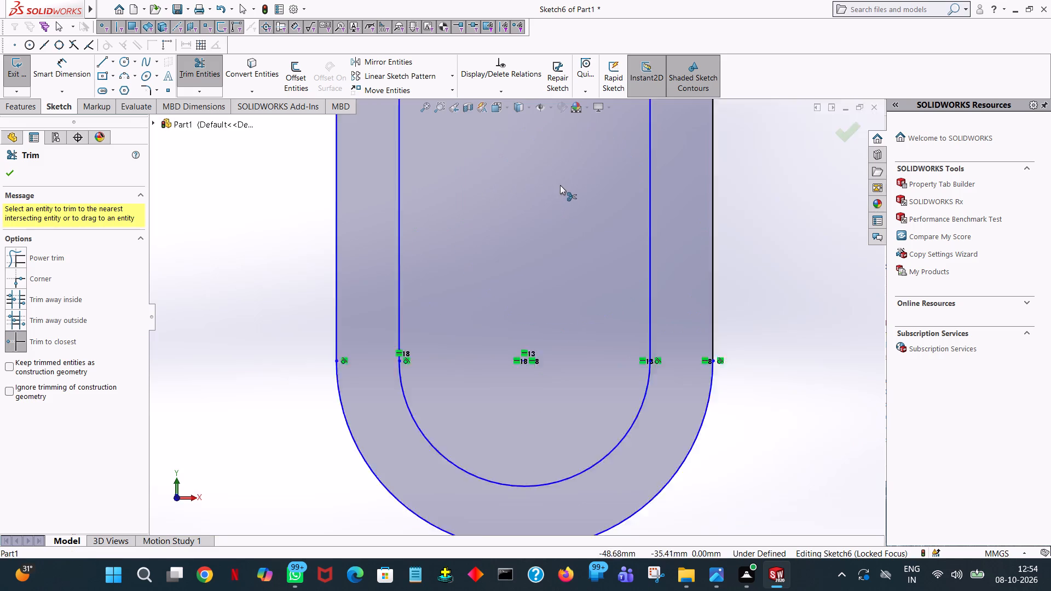
{"action": "scroll", "coordinate": [560, 185], "scroll_direction": "up", "scroll_amount": 14}
{"action": "scroll", "coordinate": [513, 190], "scroll_direction": "down", "scroll_amount": 4}
{"action": "left_click", "coordinate": [523, 213]}
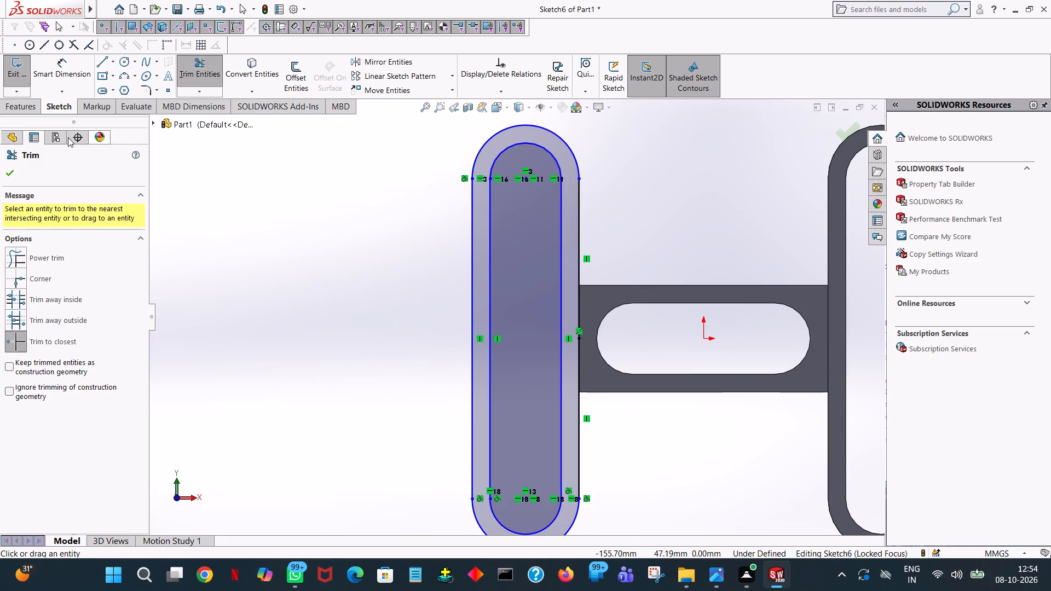
{"action": "left_click", "coordinate": [14, 174]}
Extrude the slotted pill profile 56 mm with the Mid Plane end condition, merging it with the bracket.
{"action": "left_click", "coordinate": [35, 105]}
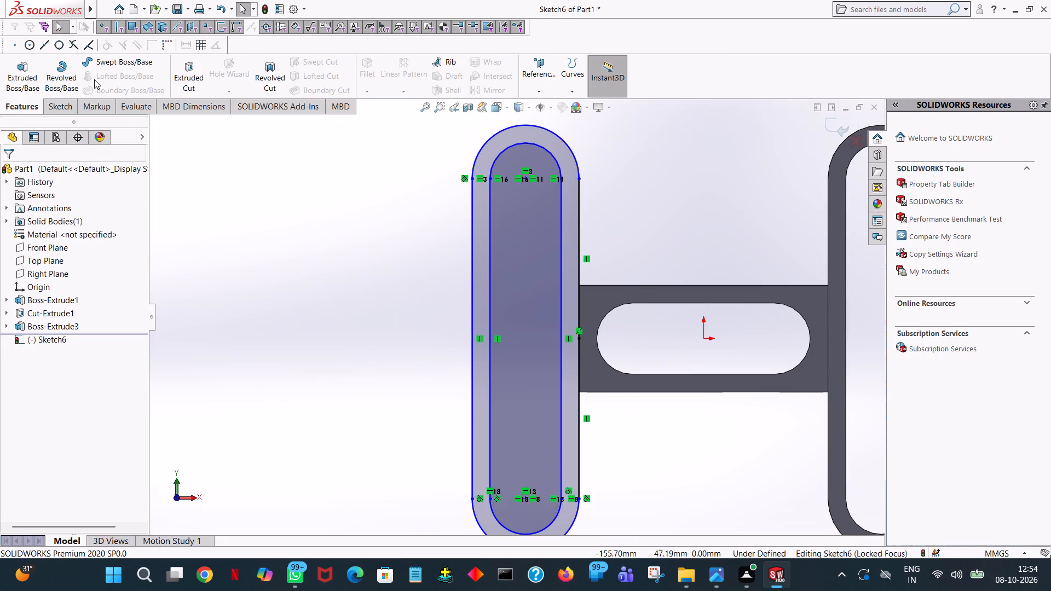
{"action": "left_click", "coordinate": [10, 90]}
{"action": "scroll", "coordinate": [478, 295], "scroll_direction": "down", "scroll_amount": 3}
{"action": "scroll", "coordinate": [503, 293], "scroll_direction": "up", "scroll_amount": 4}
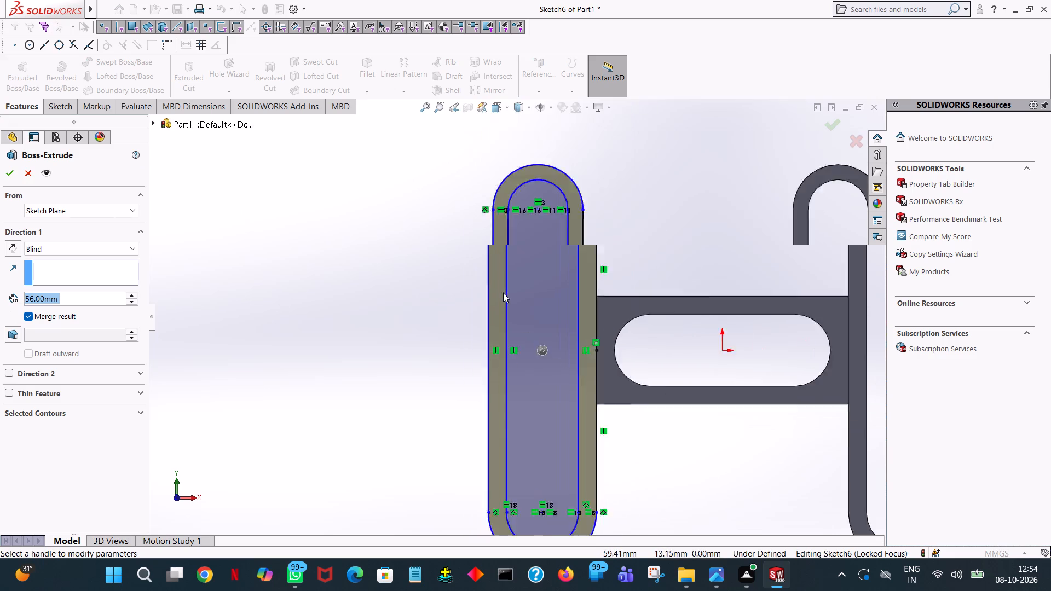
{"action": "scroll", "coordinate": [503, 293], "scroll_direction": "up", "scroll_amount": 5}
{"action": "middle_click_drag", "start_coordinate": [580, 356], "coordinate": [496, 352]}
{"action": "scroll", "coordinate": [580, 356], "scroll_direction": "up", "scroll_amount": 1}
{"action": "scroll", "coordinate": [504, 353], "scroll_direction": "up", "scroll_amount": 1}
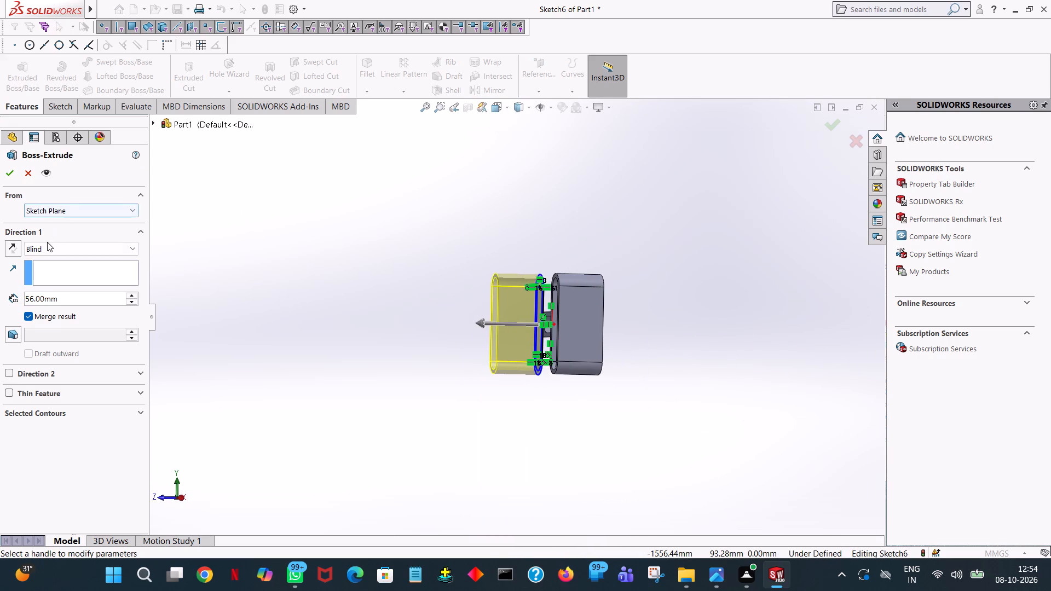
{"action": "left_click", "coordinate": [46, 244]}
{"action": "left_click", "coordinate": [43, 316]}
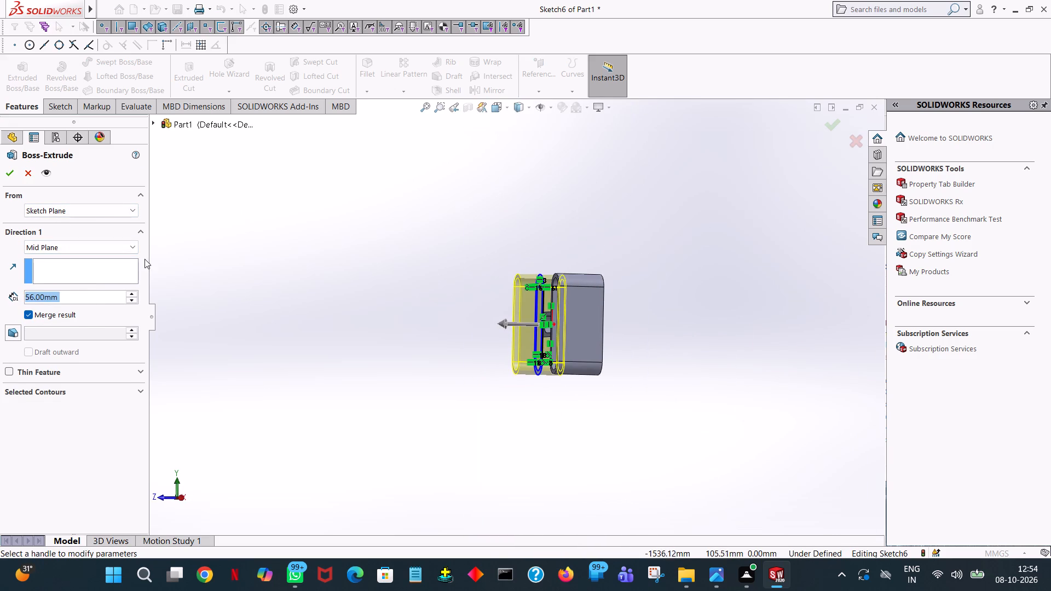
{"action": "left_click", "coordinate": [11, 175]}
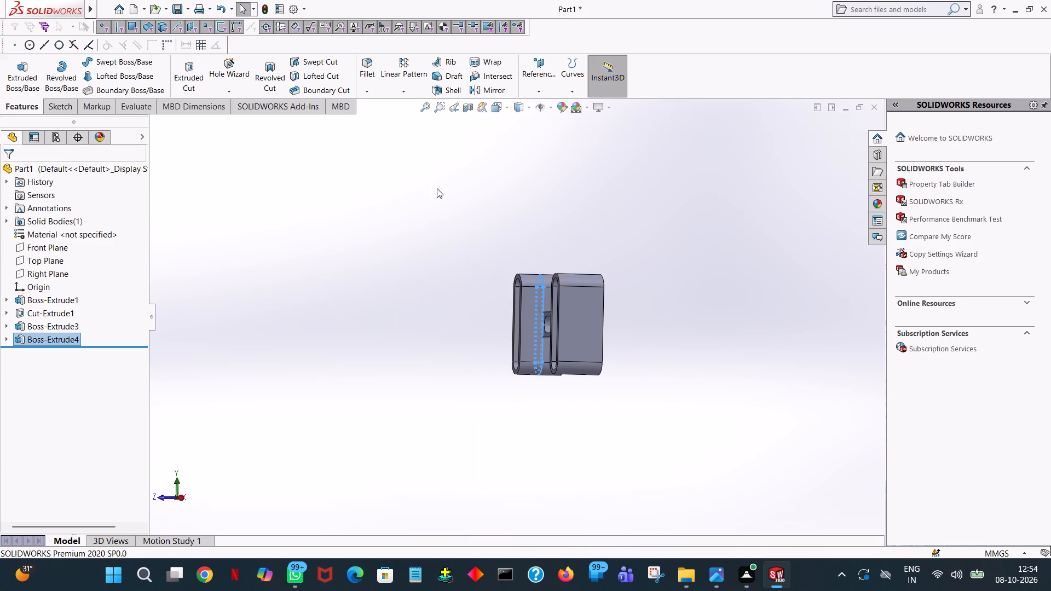
Examine how the two upright slotted ends line up with the central block from the side and above.
{"action": "left_click", "coordinate": [470, 186]}
{"action": "middle_click_drag", "start_coordinate": [477, 201], "coordinate": [453, 335]}
{"action": "scroll", "coordinate": [434, 284], "scroll_direction": "up", "scroll_amount": 1}
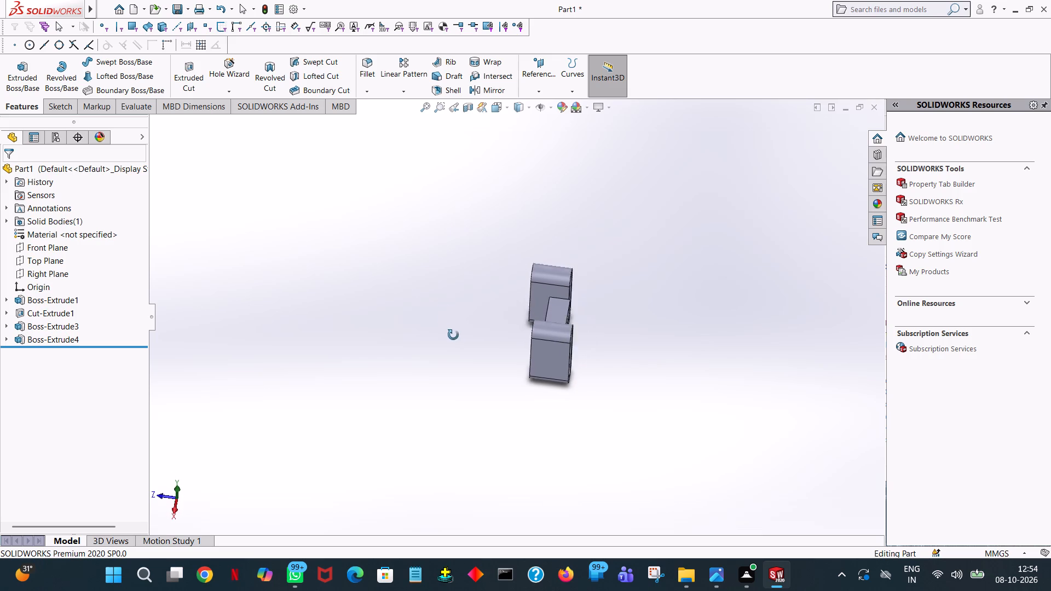
{"action": "middle_click_drag", "start_coordinate": [453, 335], "coordinate": [456, 344]}
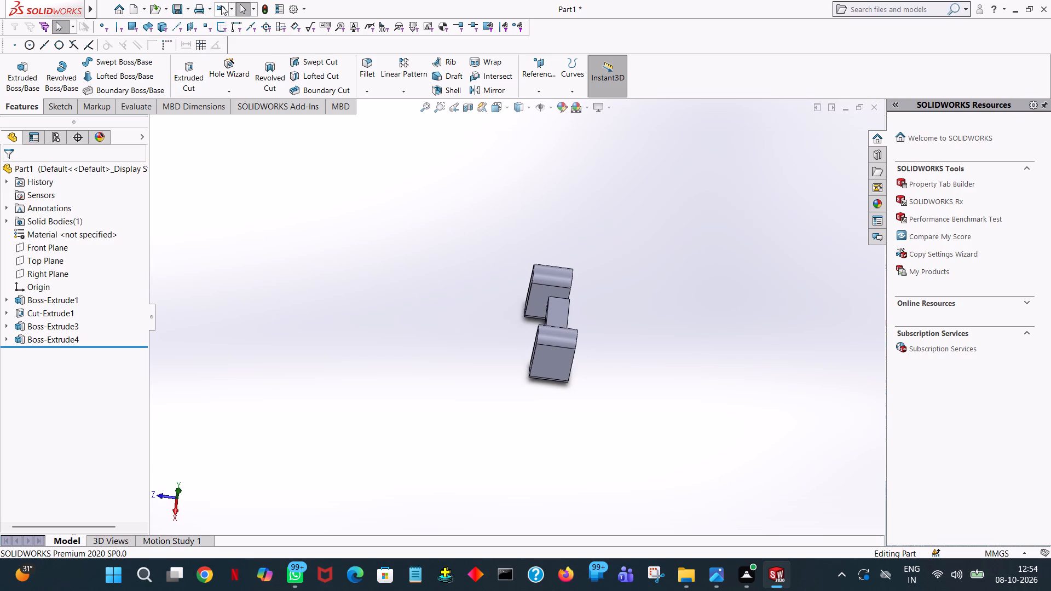
{"action": "scroll", "coordinate": [511, 222], "scroll_direction": "down", "scroll_amount": 5}
{"action": "scroll", "coordinate": [598, 396], "scroll_direction": "up", "scroll_amount": 2}
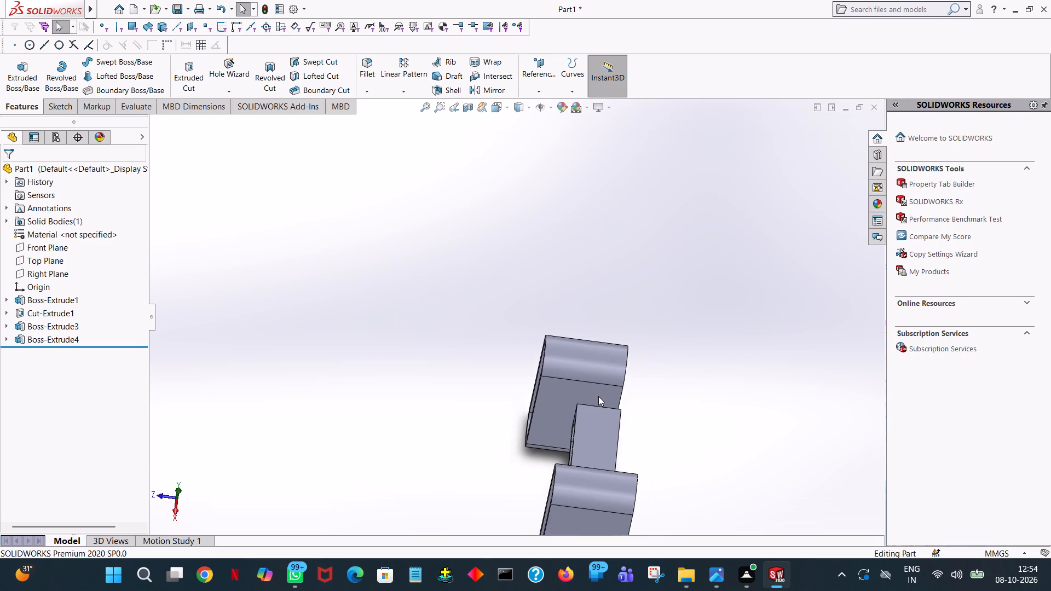
{"action": "scroll", "coordinate": [598, 396], "scroll_direction": "up", "scroll_amount": 6}
{"action": "scroll", "coordinate": [573, 378], "scroll_direction": "down", "scroll_amount": 8}
{"action": "scroll", "coordinate": [382, 178], "scroll_direction": "up", "scroll_amount": 1}
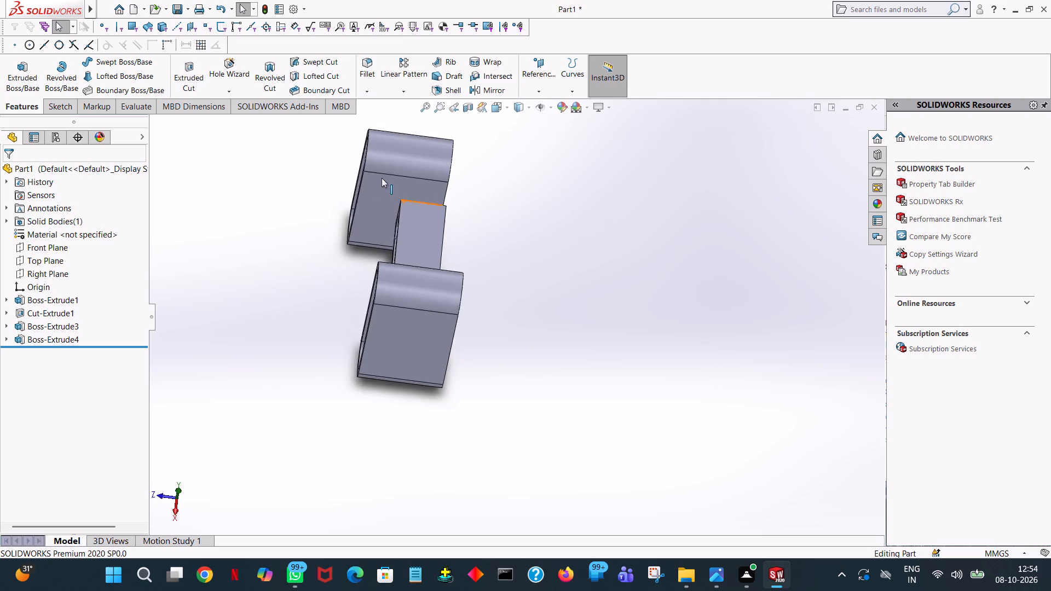
{"action": "scroll", "coordinate": [382, 178], "scroll_direction": "up", "scroll_amount": 2}
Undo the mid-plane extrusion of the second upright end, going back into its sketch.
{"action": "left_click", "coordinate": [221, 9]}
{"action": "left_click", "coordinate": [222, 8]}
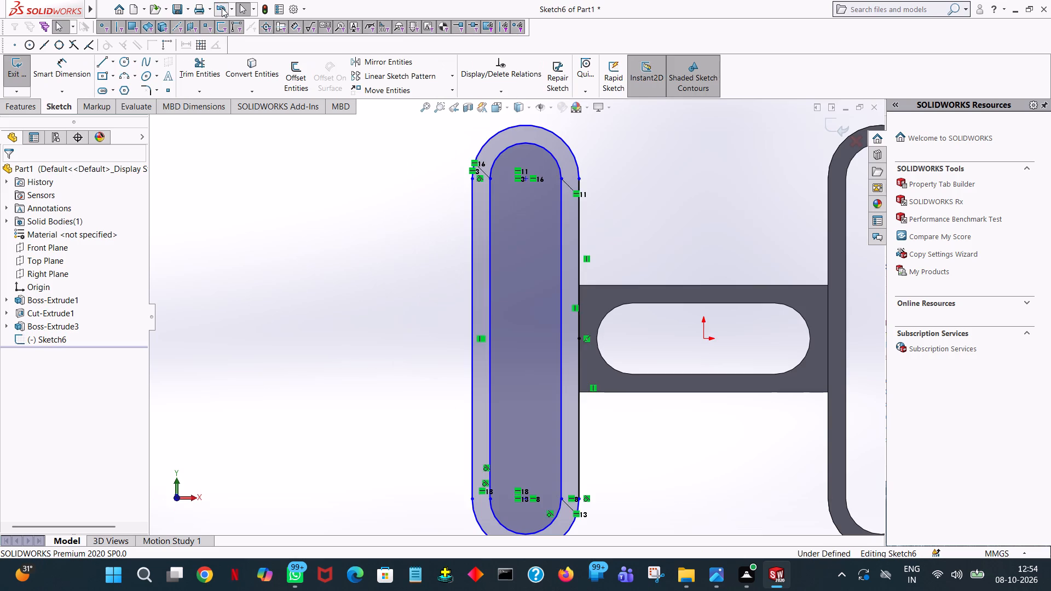
Trim away every line and arc of the second end's slotted pill sketch and exit the emptied sketch.
{"action": "scroll", "coordinate": [492, 218], "scroll_direction": "down", "scroll_amount": 2}
{"action": "scroll", "coordinate": [493, 218], "scroll_direction": "up", "scroll_amount": 7}
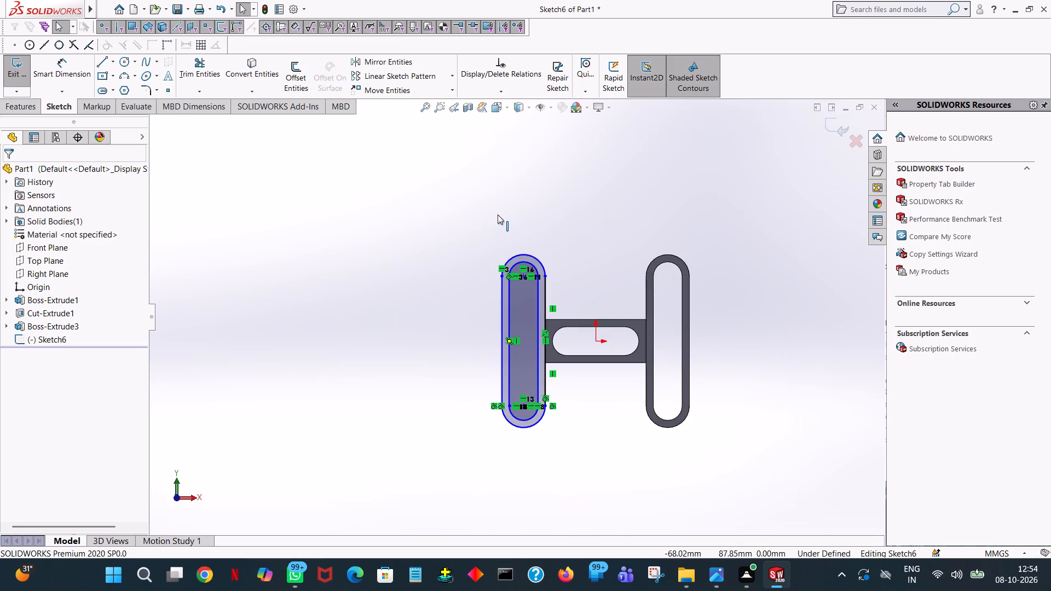
{"action": "scroll", "coordinate": [498, 214], "scroll_direction": "up", "scroll_amount": 3}
{"action": "left_click_drag", "start_coordinate": [210, 66], "coordinate": [218, 68]}
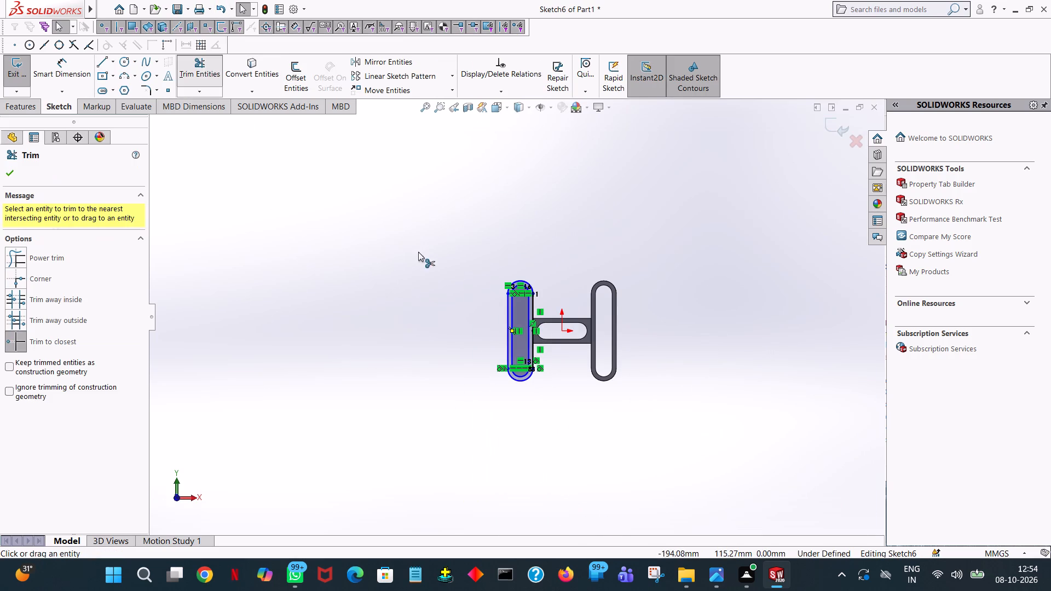
{"action": "left_click", "coordinate": [517, 286]}
{"action": "left_click", "coordinate": [527, 280]}
{"action": "left_click", "coordinate": [518, 287]}
{"action": "left_click_drag", "start_coordinate": [519, 287], "coordinate": [529, 285]}
{"action": "left_click", "coordinate": [529, 285]}
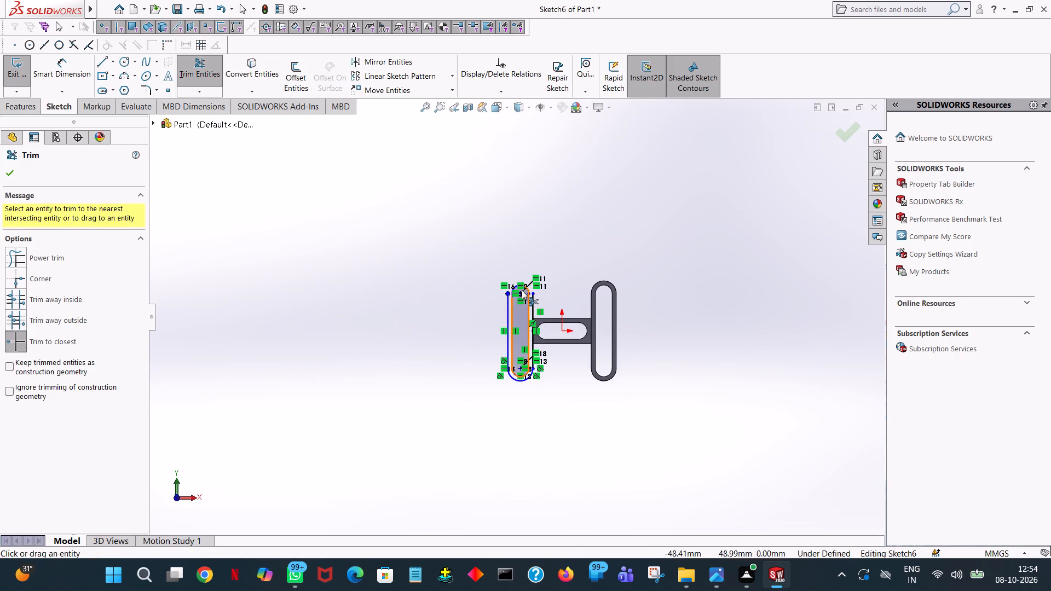
{"action": "left_click", "coordinate": [522, 290]}
{"action": "double_click", "coordinate": [530, 292]}
{"action": "left_click", "coordinate": [528, 296]}
{"action": "left_click", "coordinate": [521, 286]}
{"action": "left_click", "coordinate": [505, 308]}
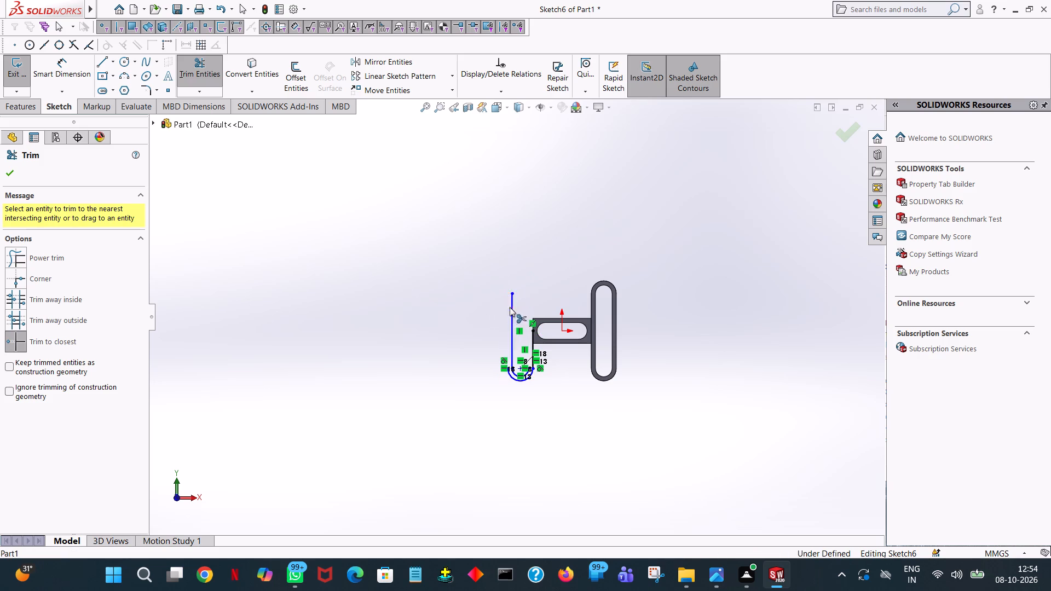
{"action": "left_click", "coordinate": [512, 307]}
{"action": "left_click_drag", "start_coordinate": [512, 307], "coordinate": [537, 380]}
{"action": "left_click", "coordinate": [525, 374]}
{"action": "left_click", "coordinate": [529, 367]}
{"action": "left_click", "coordinate": [528, 372]}
{"action": "left_click", "coordinate": [528, 376]}
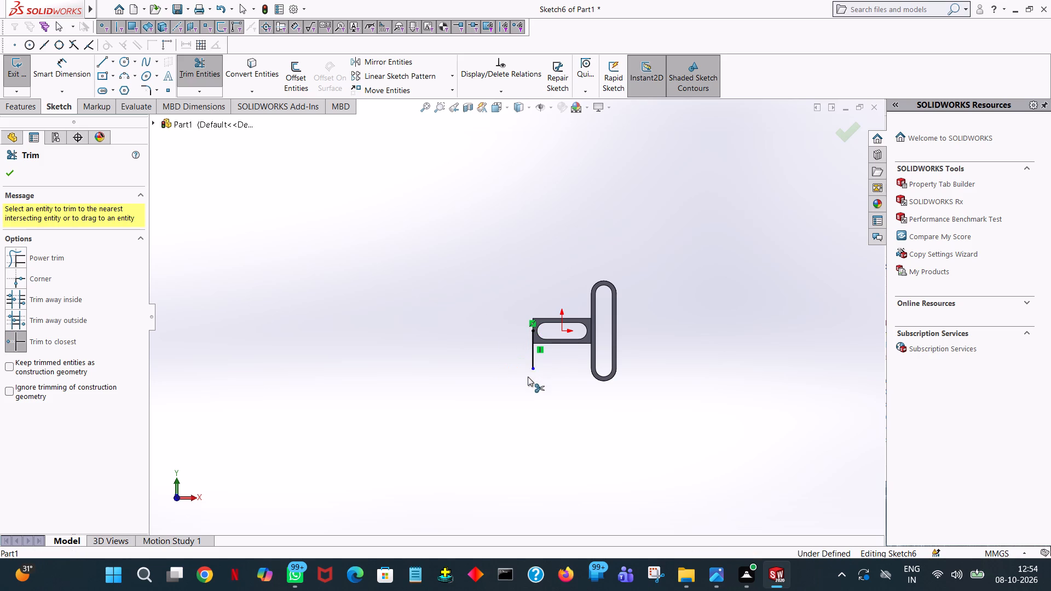
{"action": "left_click", "coordinate": [535, 351]}
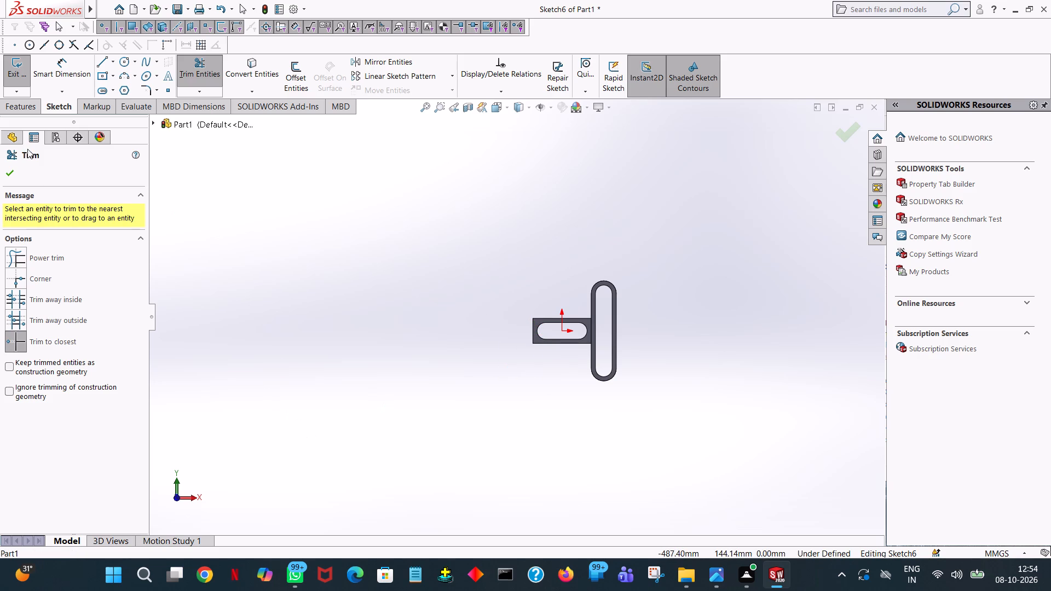
{"action": "left_click", "coordinate": [9, 178]}
{"action": "left_click", "coordinate": [23, 67]}
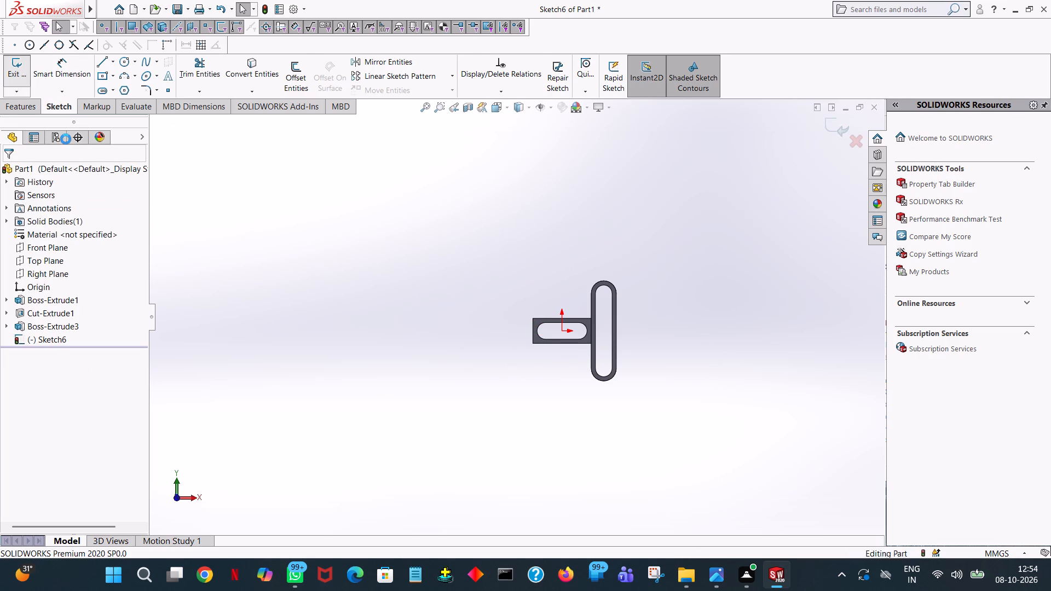
Mirror the existing upright slotted end extrusion about the Right Plane onto the other side of the central block.
{"action": "middle_click_drag", "start_coordinate": [219, 292], "coordinate": [226, 437]}
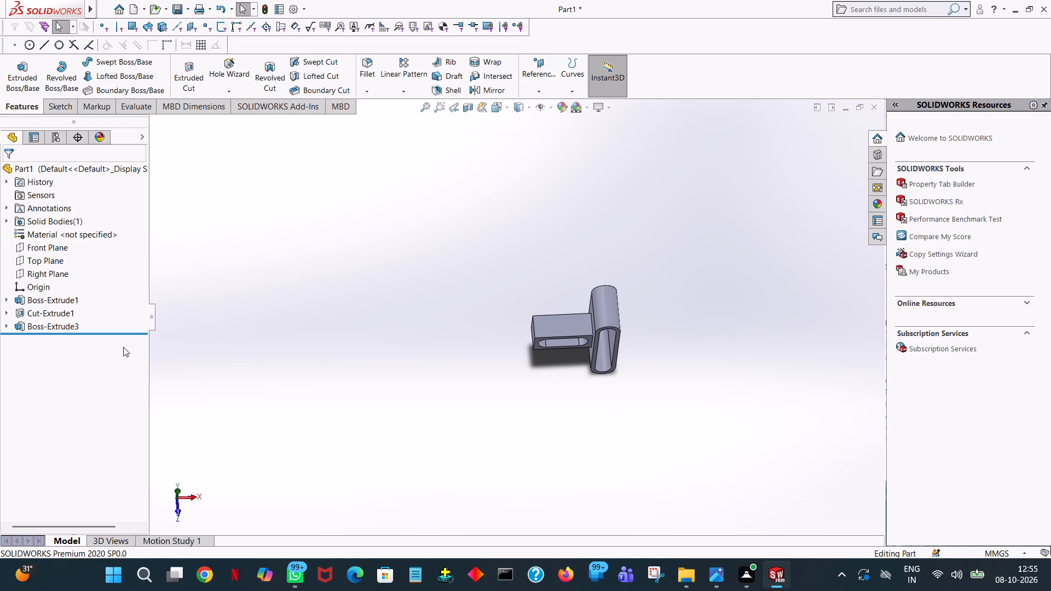
{"action": "left_click", "coordinate": [47, 274]}
{"action": "middle_click_drag", "start_coordinate": [317, 251], "coordinate": [309, 275]}
{"action": "scroll", "coordinate": [314, 253], "scroll_direction": "up", "scroll_amount": 1}
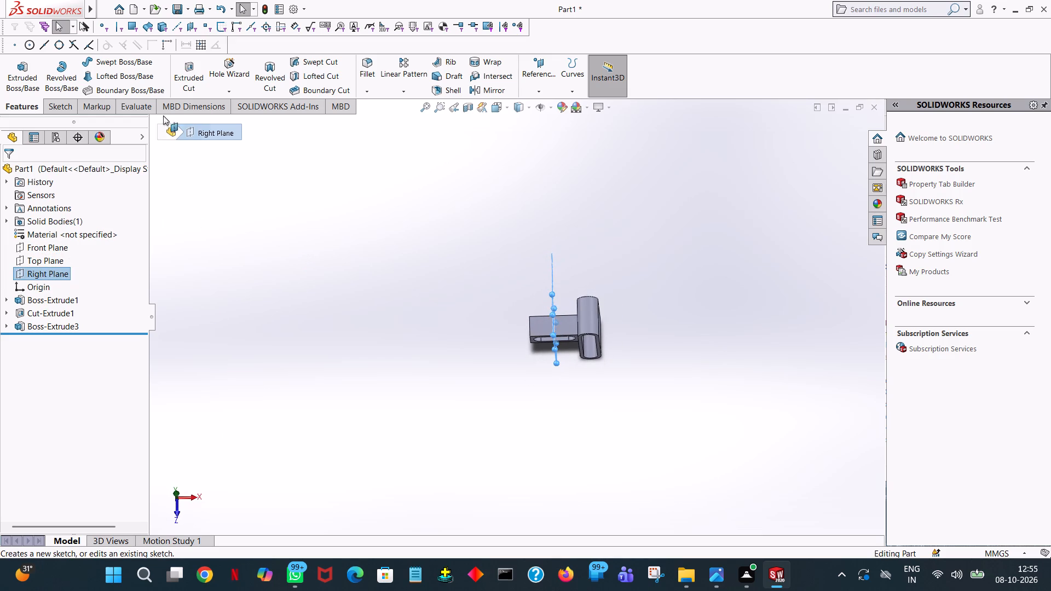
{"action": "left_click", "coordinate": [481, 90]}
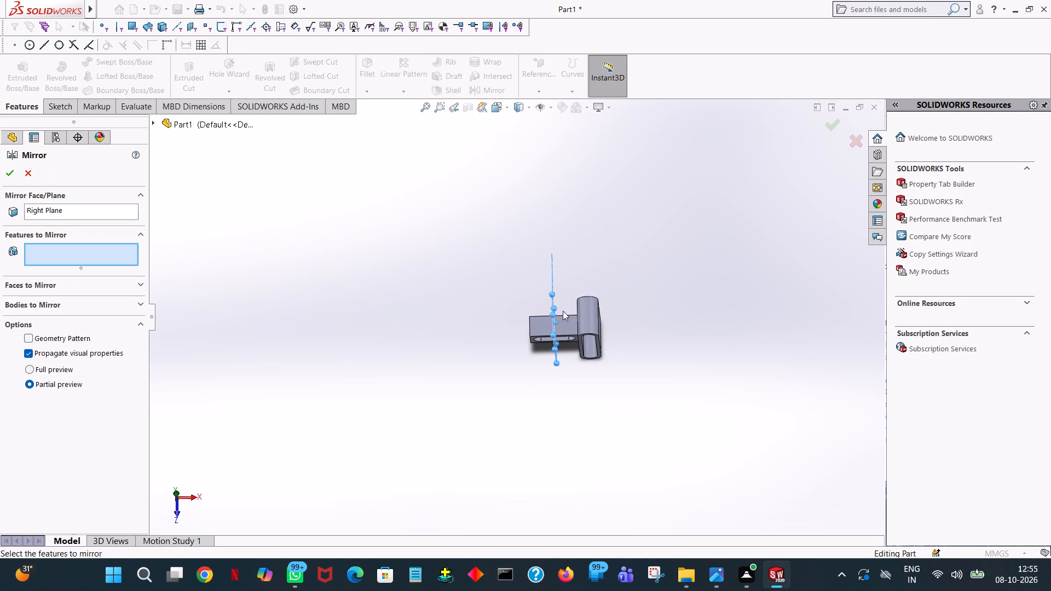
{"action": "left_click", "coordinate": [578, 324]}
{"action": "left_click", "coordinate": [573, 325]}
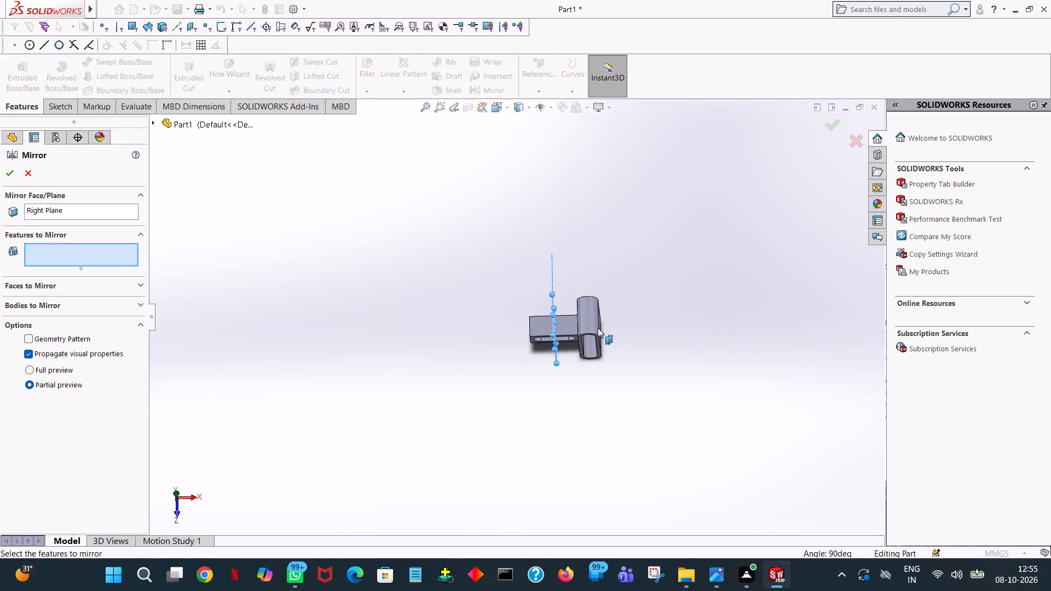
{"action": "left_click", "coordinate": [598, 328]}
{"action": "left_click", "coordinate": [608, 254]}
{"action": "middle_click_drag", "start_coordinate": [601, 248], "coordinate": [608, 153]}
{"action": "scroll", "coordinate": [601, 248], "scroll_direction": "up", "scroll_amount": 2}
{"action": "scroll", "coordinate": [603, 172], "scroll_direction": "up", "scroll_amount": 1}
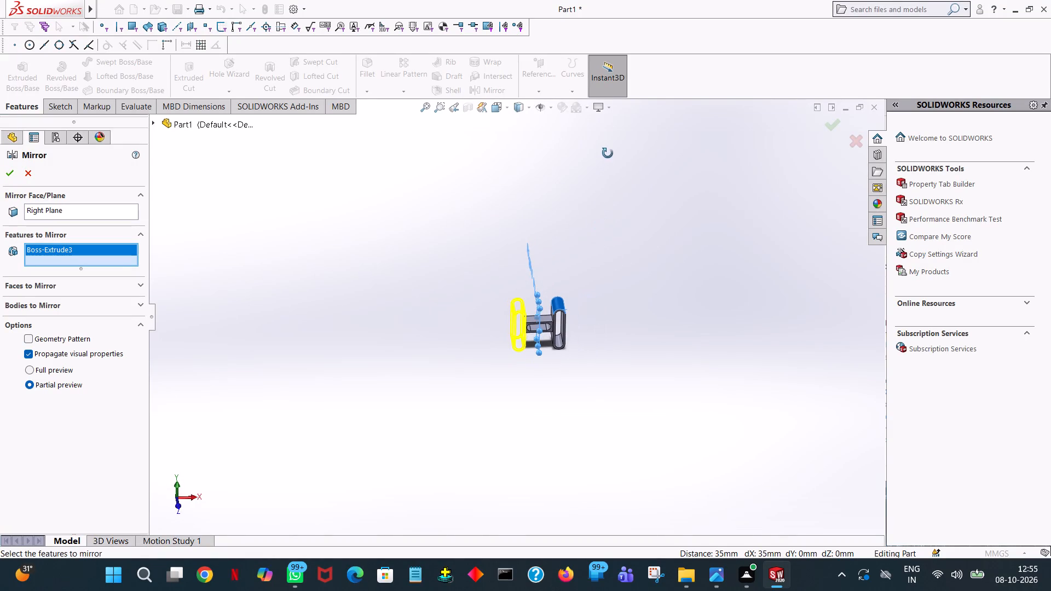
{"action": "middle_click_drag", "start_coordinate": [608, 153], "coordinate": [608, 150]}
{"action": "left_click", "coordinate": [7, 175]}
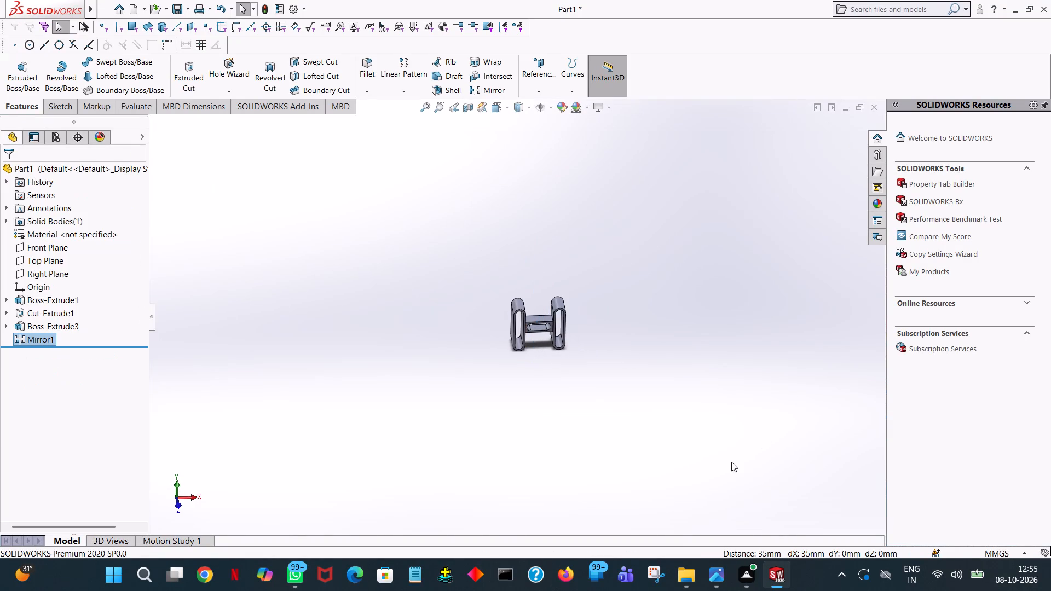
Examine the H-shaped bracket with its mirrored upright end from several angles.
{"action": "scroll", "coordinate": [528, 371], "scroll_direction": "down", "scroll_amount": 7}
{"action": "scroll", "coordinate": [558, 281], "scroll_direction": "up", "scroll_amount": 1}
{"action": "left_click", "coordinate": [505, 356]}
{"action": "middle_click_drag", "start_coordinate": [547, 311], "coordinate": [566, 247]}
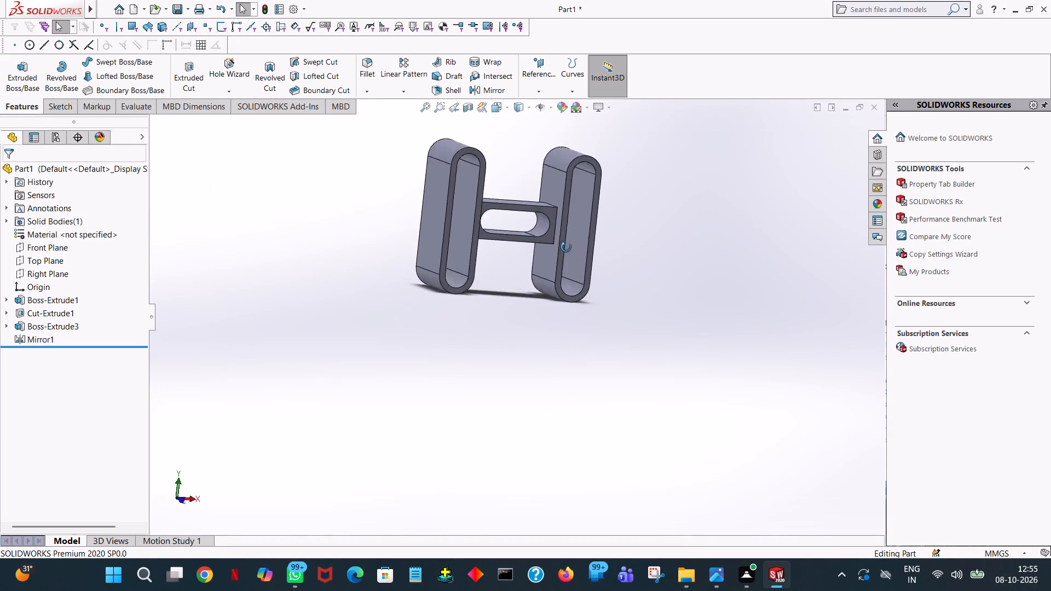
{"action": "middle_click_drag", "start_coordinate": [566, 247], "coordinate": [660, 337]}
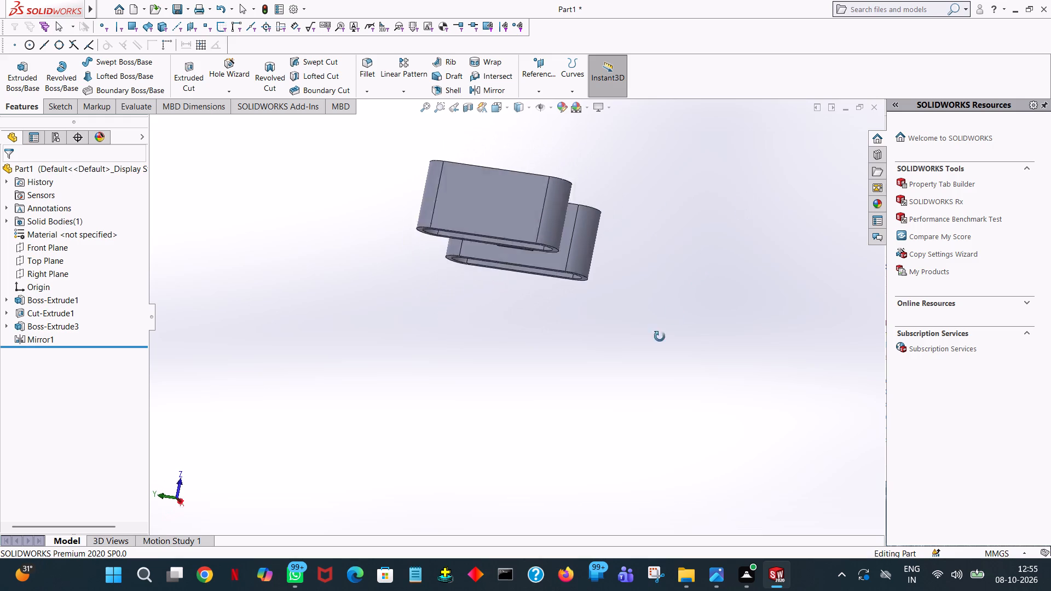
{"action": "middle_click_drag", "start_coordinate": [660, 337], "coordinate": [644, 356]}
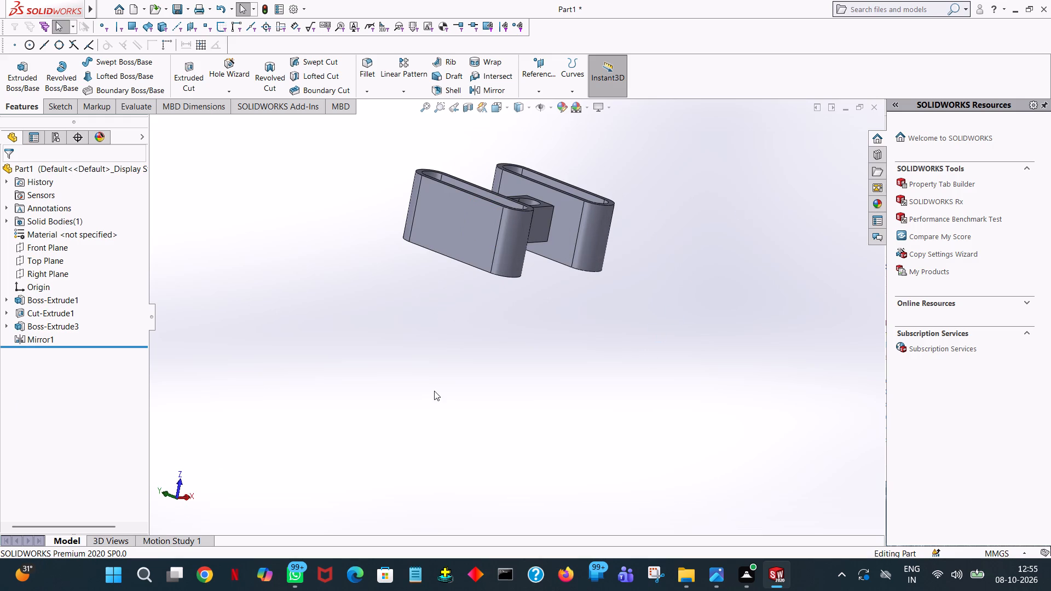
{"action": "right_click", "coordinate": [730, 304]}
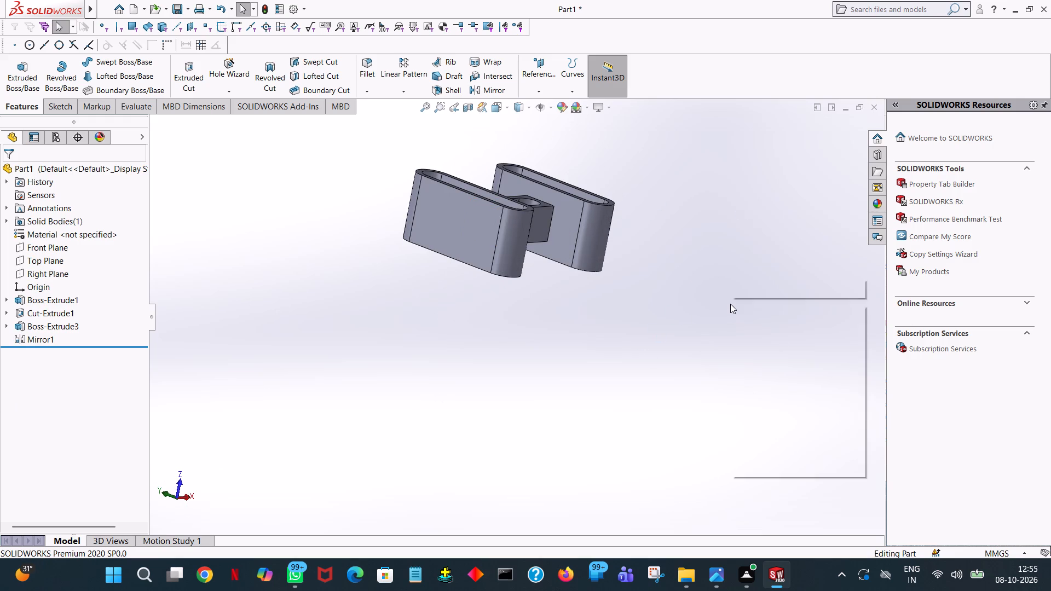
{"action": "left_click", "coordinate": [645, 341]}
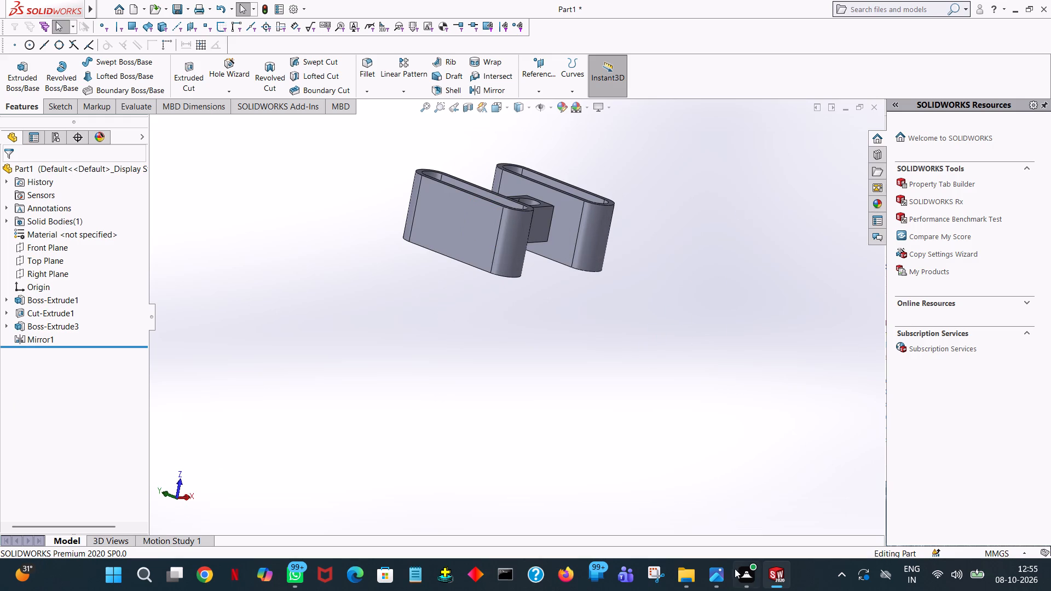
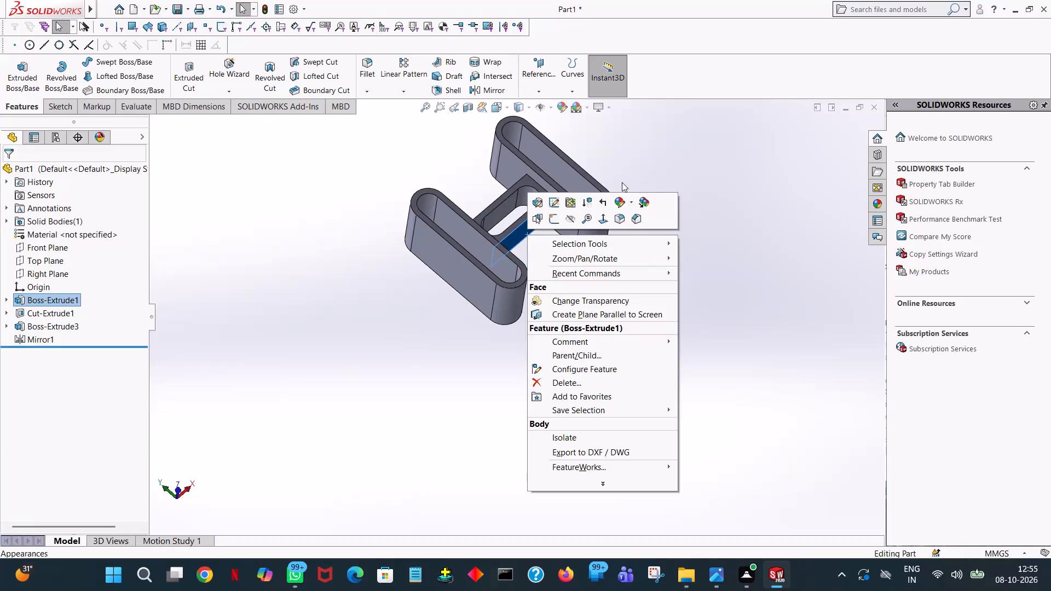
Apply a light cyan colour to the two long outer side faces of the central block.
{"action": "left_click", "coordinate": [622, 207]}
{"action": "left_click", "coordinate": [637, 231]}
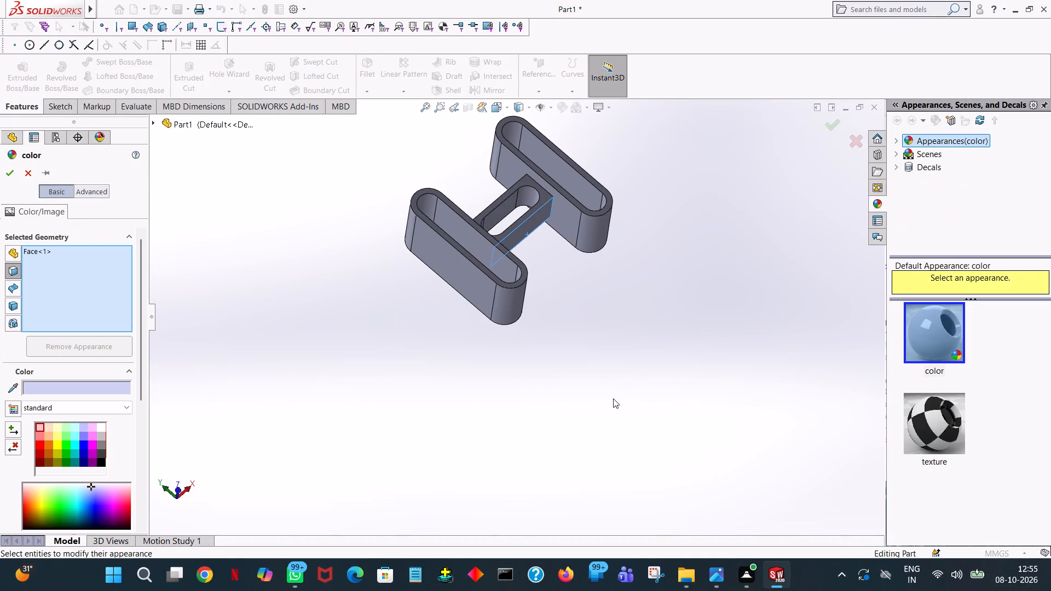
{"action": "left_click", "coordinate": [76, 434]}
{"action": "left_click", "coordinate": [76, 426]}
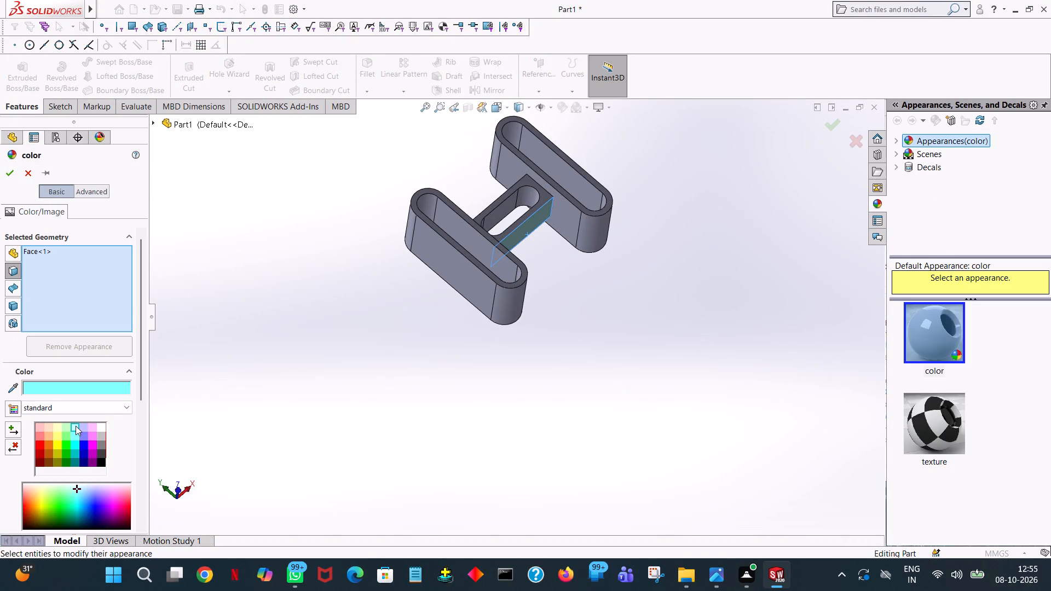
{"action": "middle_click_drag", "start_coordinate": [449, 116], "coordinate": [446, 146]}
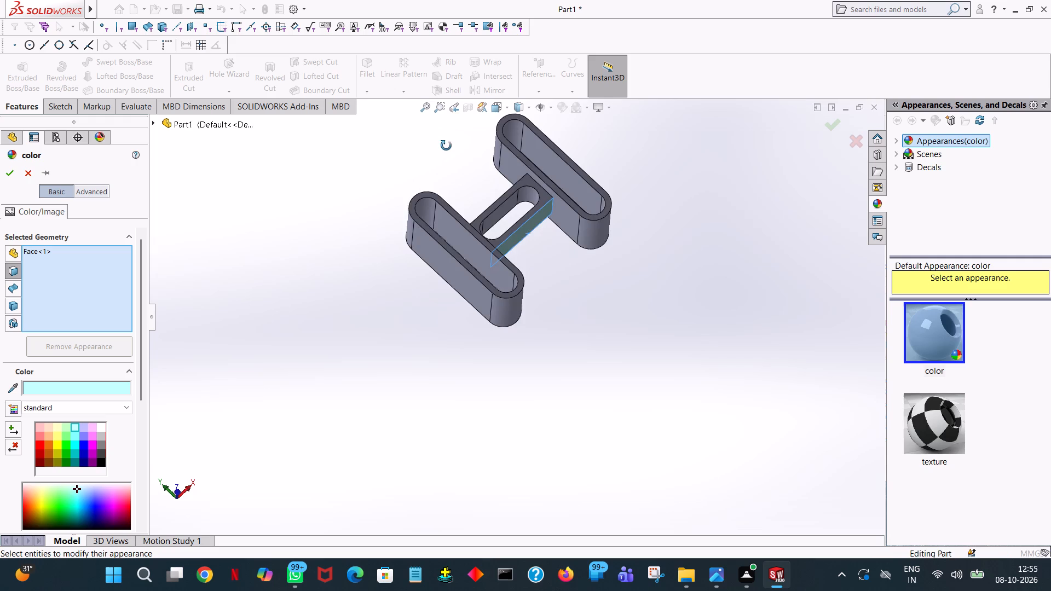
{"action": "middle_click_drag", "start_coordinate": [446, 146], "coordinate": [474, 211]}
{"action": "scroll", "coordinate": [473, 211], "scroll_direction": "up", "scroll_amount": 1}
{"action": "left_click", "coordinate": [512, 207]}
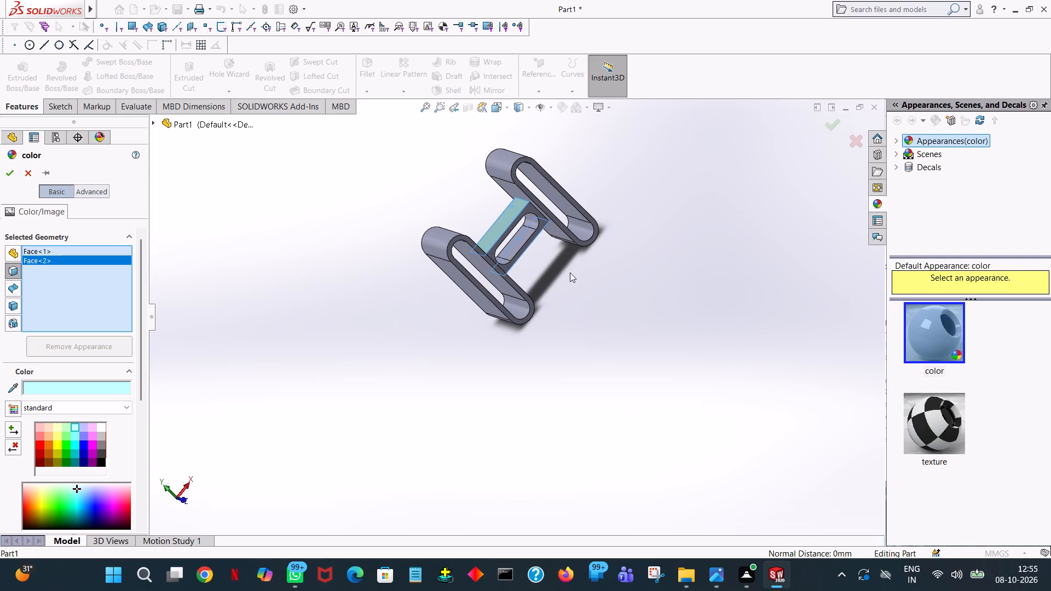
Add the outward-facing flat faces of both upright ends to the light cyan appearance and apply it.
{"action": "middle_click_drag", "start_coordinate": [551, 250], "coordinate": [554, 161]}
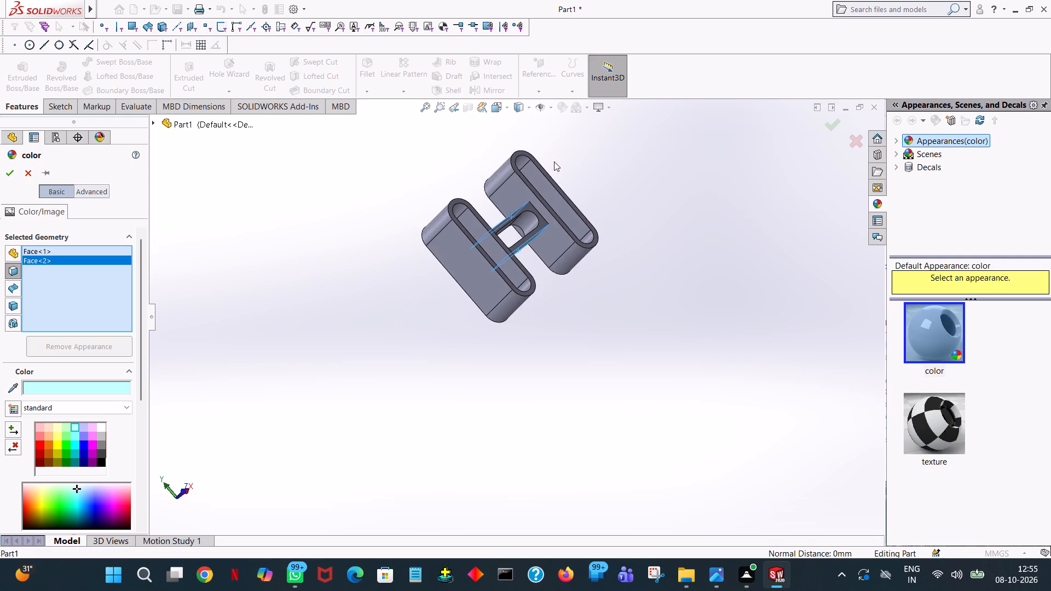
{"action": "middle_click_drag", "start_coordinate": [554, 161], "coordinate": [552, 158]}
{"action": "left_click", "coordinate": [474, 247]}
{"action": "middle_click_drag", "start_coordinate": [581, 230], "coordinate": [502, 320]}
{"action": "scroll", "coordinate": [503, 318], "scroll_direction": "up", "scroll_amount": 1}
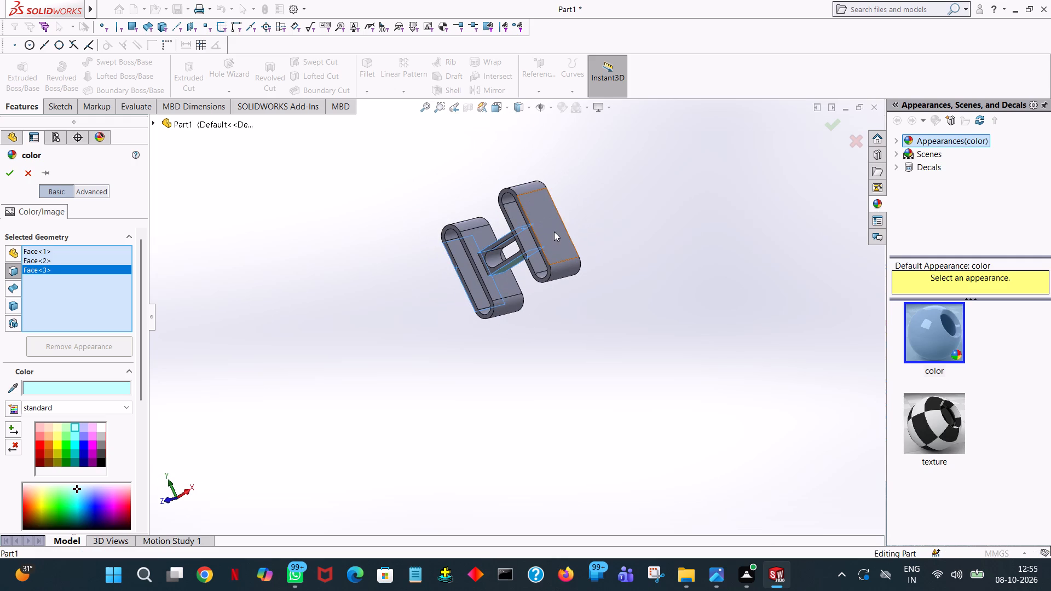
{"action": "left_click", "coordinate": [554, 231]}
{"action": "left_click", "coordinate": [13, 177]}
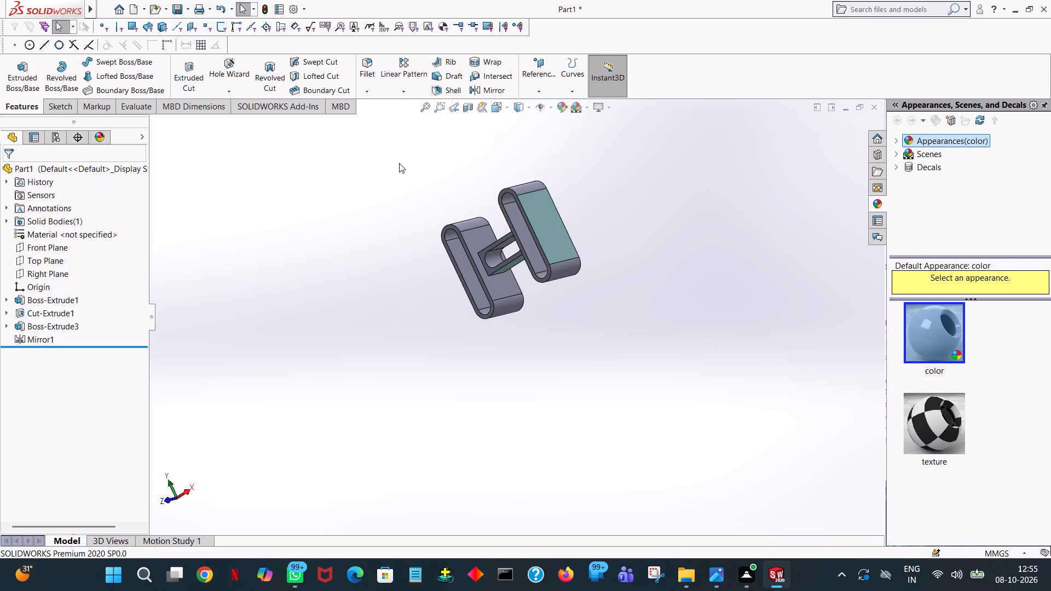
Colour the flat inner faces of both upright ends, facing the central block, light yellow.
{"action": "left_click", "coordinate": [500, 280]}
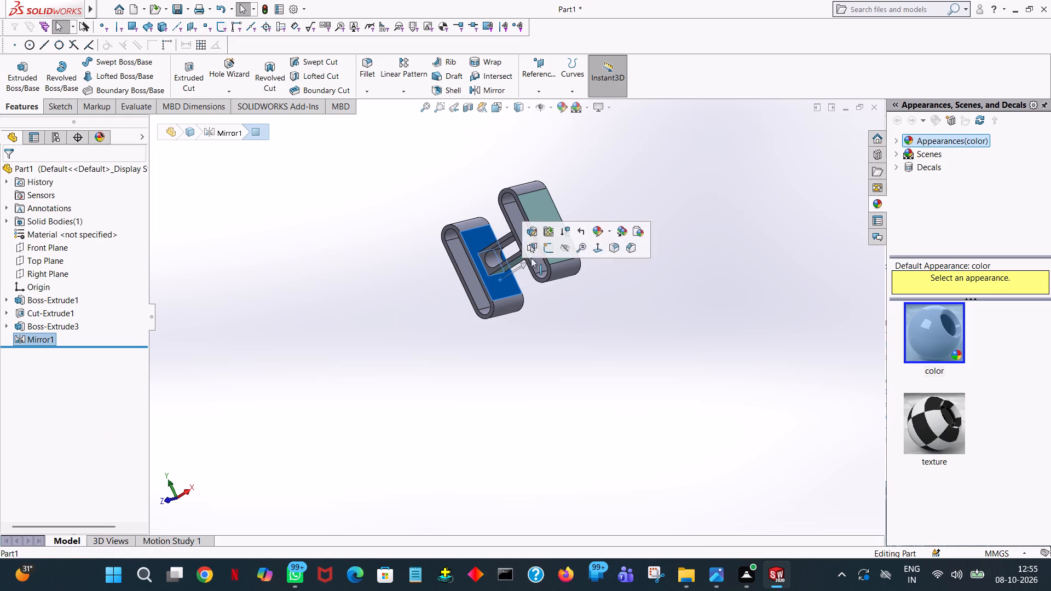
{"action": "left_click", "coordinate": [594, 235]}
{"action": "left_click", "coordinate": [597, 257]}
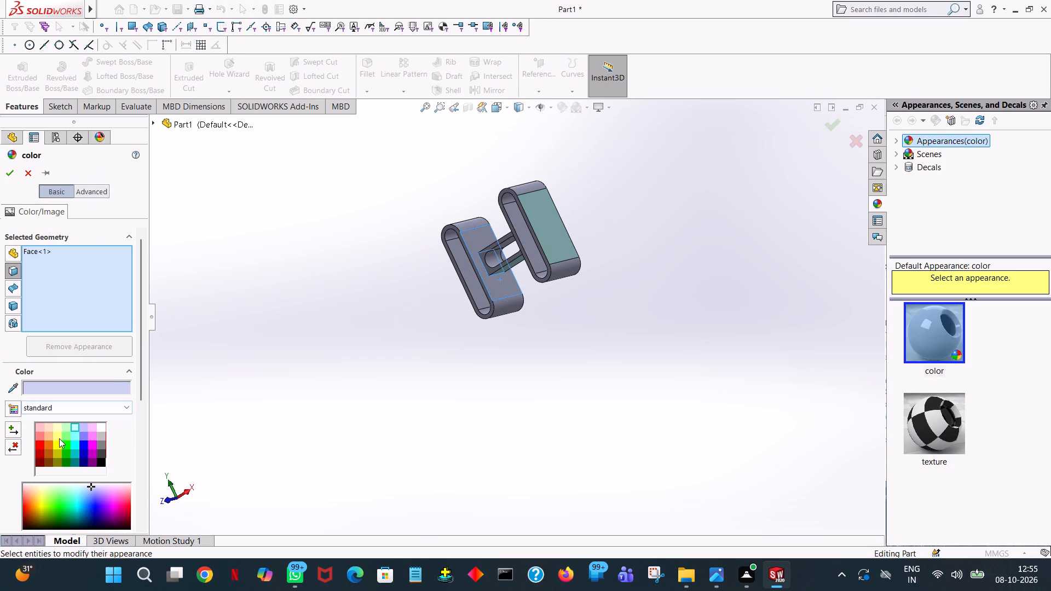
{"action": "left_click", "coordinate": [59, 438]}
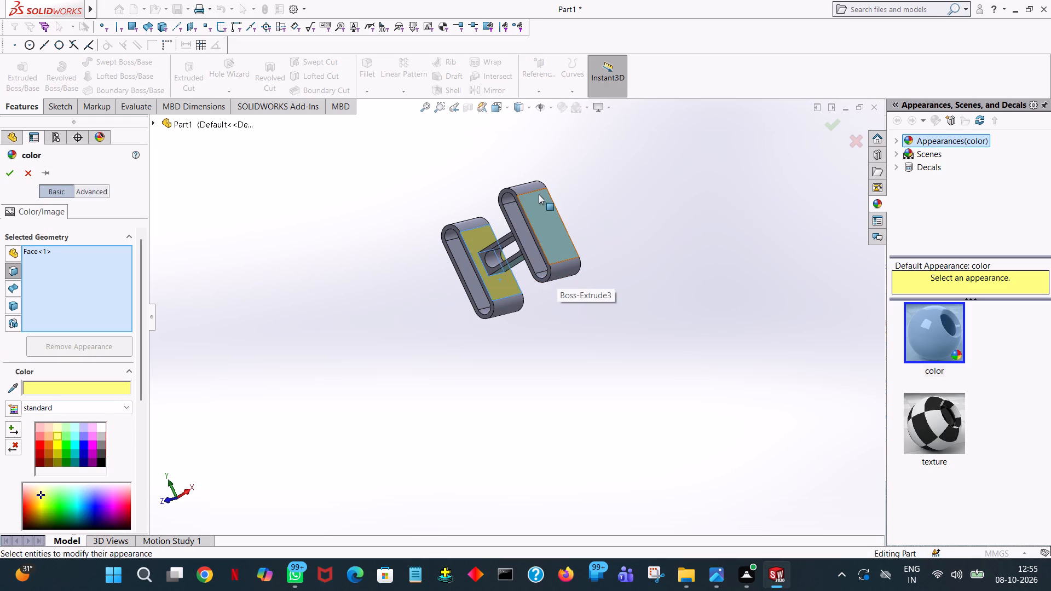
{"action": "middle_click_drag", "start_coordinate": [561, 196], "coordinate": [633, 214]}
{"action": "scroll", "coordinate": [604, 224], "scroll_direction": "up", "scroll_amount": 2}
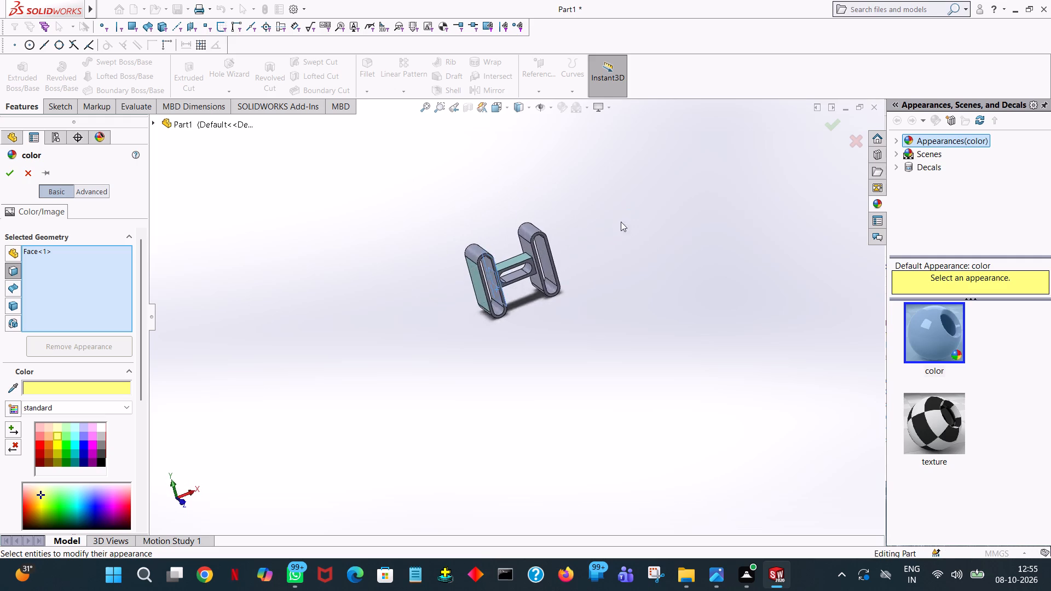
{"action": "scroll", "coordinate": [610, 227], "scroll_direction": "down", "scroll_amount": 6}
{"action": "scroll", "coordinate": [448, 268], "scroll_direction": "up", "scroll_amount": 7}
{"action": "scroll", "coordinate": [528, 314], "scroll_direction": "down", "scroll_amount": 5}
{"action": "middle_click_drag", "start_coordinate": [486, 322], "coordinate": [457, 324]}
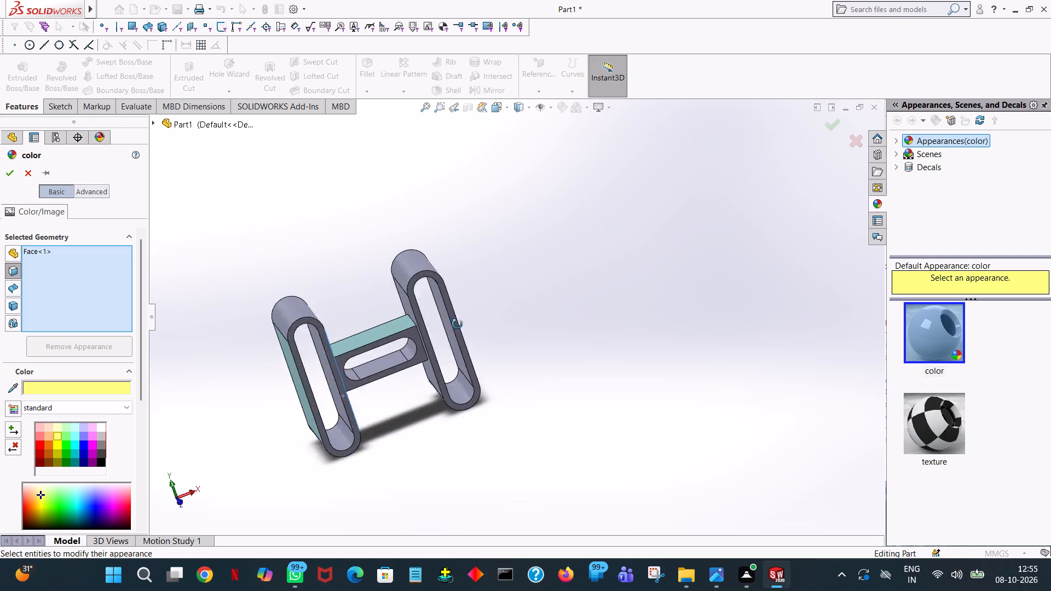
{"action": "middle_click_drag", "start_coordinate": [457, 324], "coordinate": [485, 294]}
{"action": "left_click", "coordinate": [400, 306]}
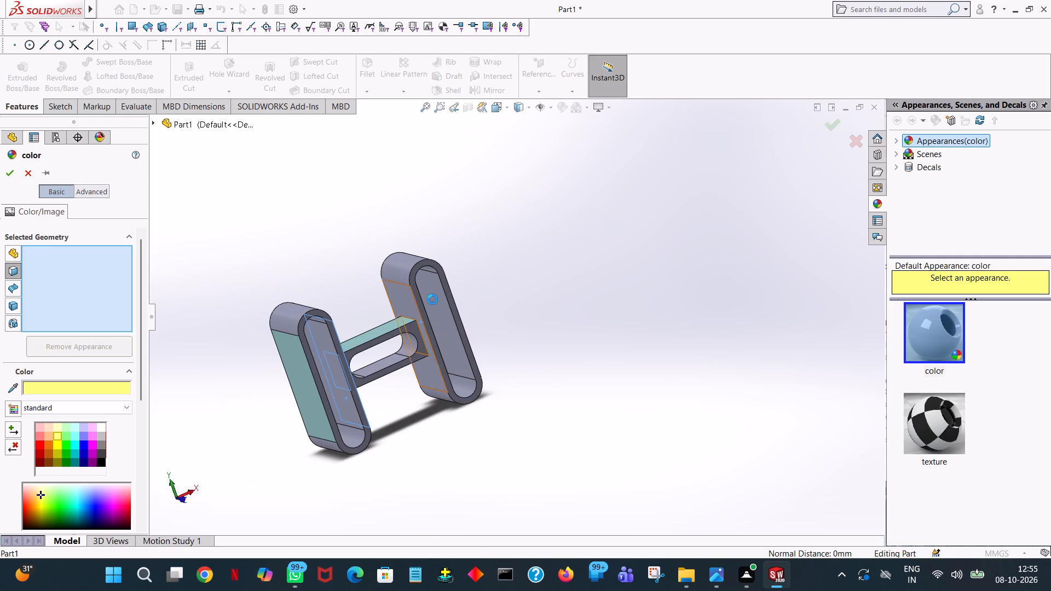
Include the straight and rounded inner walls of the central block's slot in the light yellow colouring and apply it.
{"action": "scroll", "coordinate": [469, 340], "scroll_direction": "down", "scroll_amount": 2}
{"action": "left_click", "coordinate": [383, 345]}
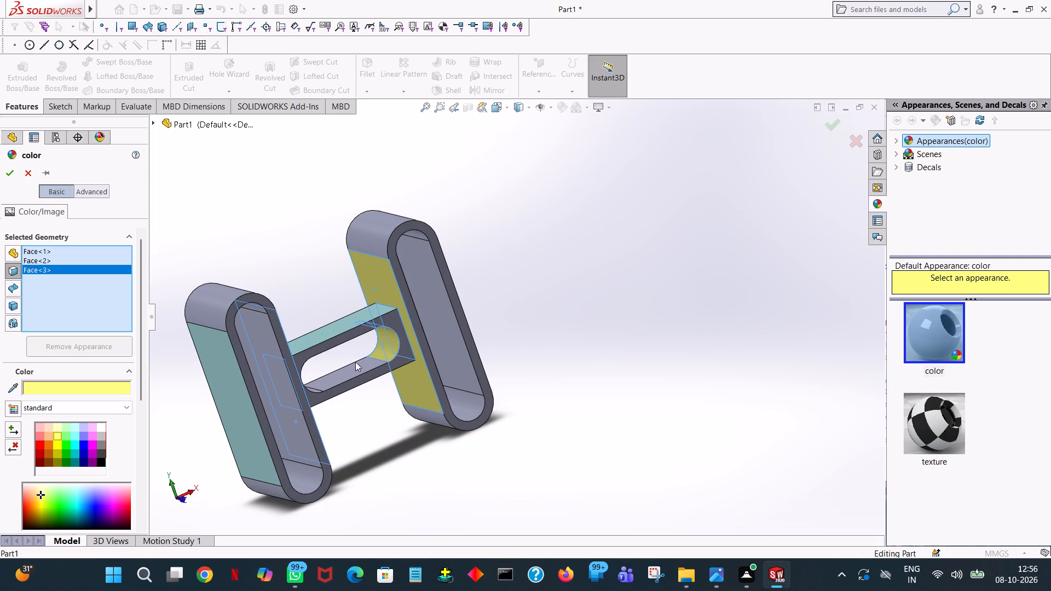
{"action": "left_click", "coordinate": [355, 362]}
{"action": "left_click", "coordinate": [355, 365]}
{"action": "middle_click_drag", "start_coordinate": [350, 350], "coordinate": [356, 228]}
{"action": "scroll", "coordinate": [350, 349], "scroll_direction": "up", "scroll_amount": 1}
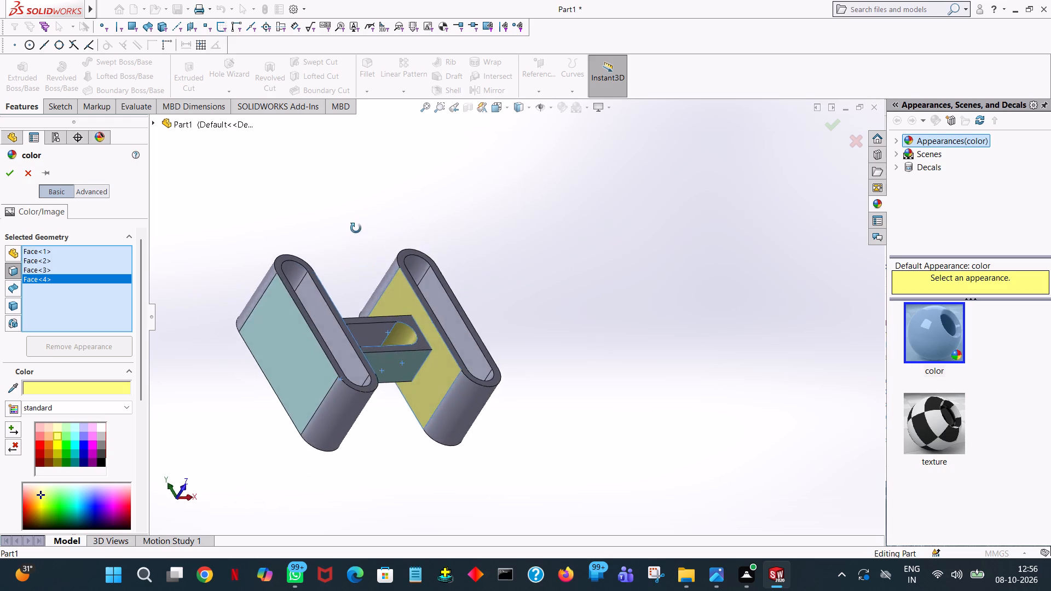
{"action": "middle_click_drag", "start_coordinate": [356, 228], "coordinate": [313, 276]}
{"action": "left_click", "coordinate": [373, 334]}
{"action": "left_click", "coordinate": [329, 345]}
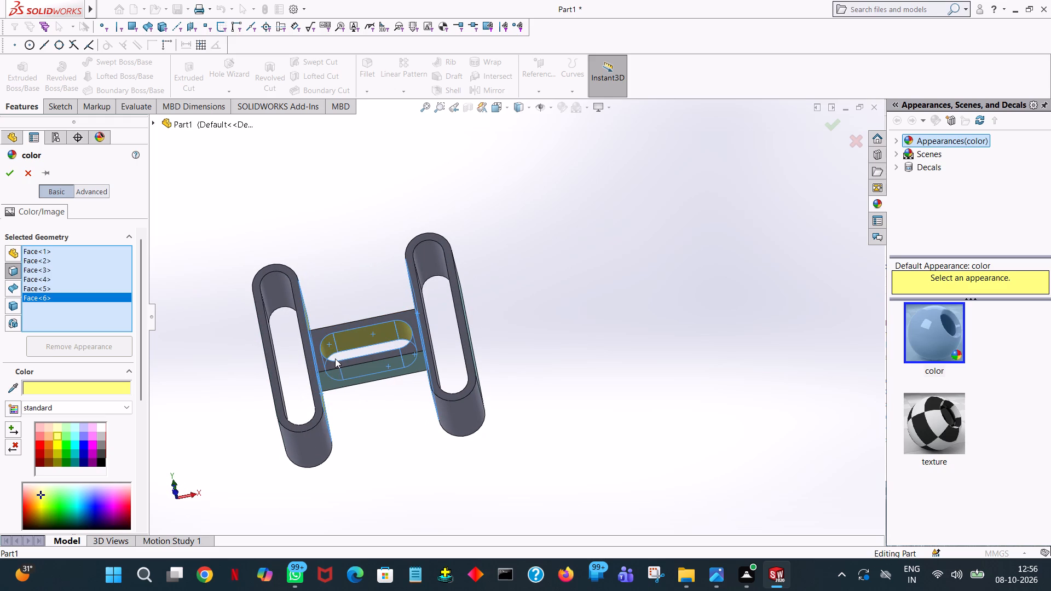
{"action": "middle_click_drag", "start_coordinate": [336, 358], "coordinate": [495, 426]}
{"action": "scroll", "coordinate": [336, 365], "scroll_direction": "up", "scroll_amount": 1}
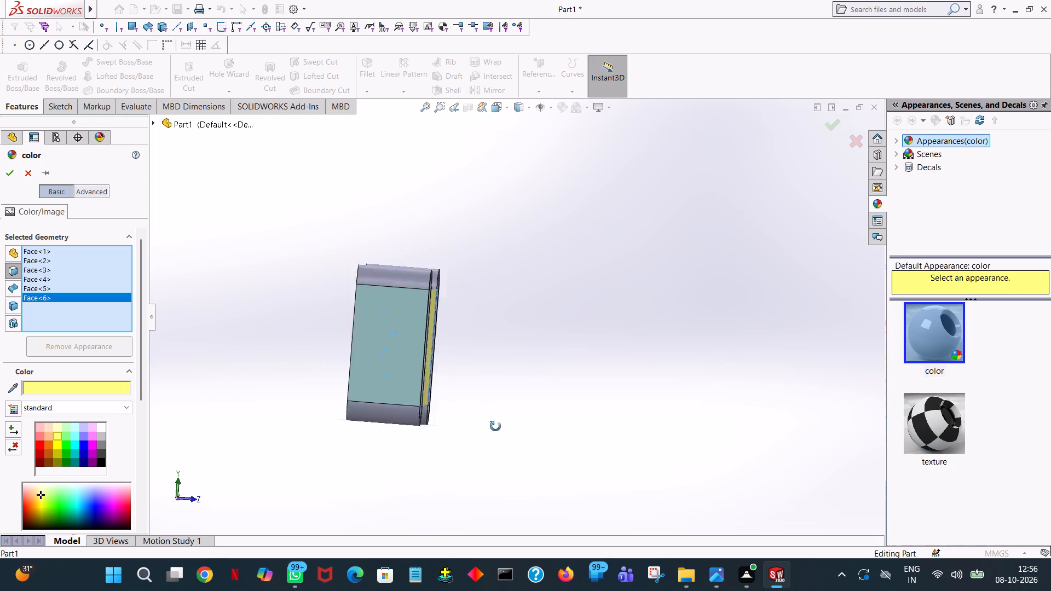
{"action": "middle_click_drag", "start_coordinate": [495, 426], "coordinate": [285, 433]}
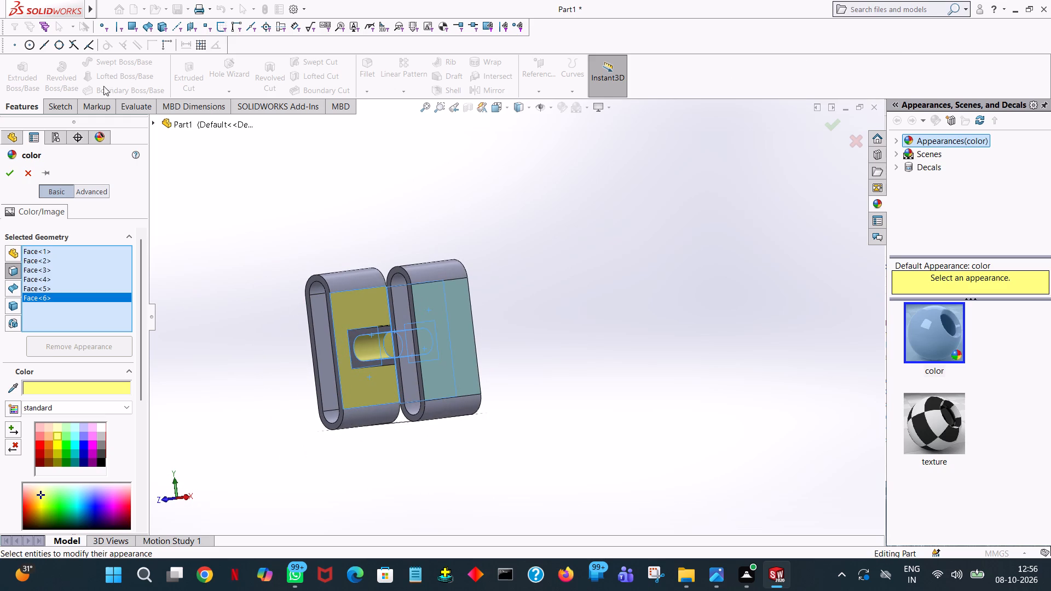
{"action": "left_click", "coordinate": [16, 166]}
Colour the rounded outer faces on one side of both upright ends light grey.
{"action": "scroll", "coordinate": [230, 231], "scroll_direction": "up", "scroll_amount": 1}
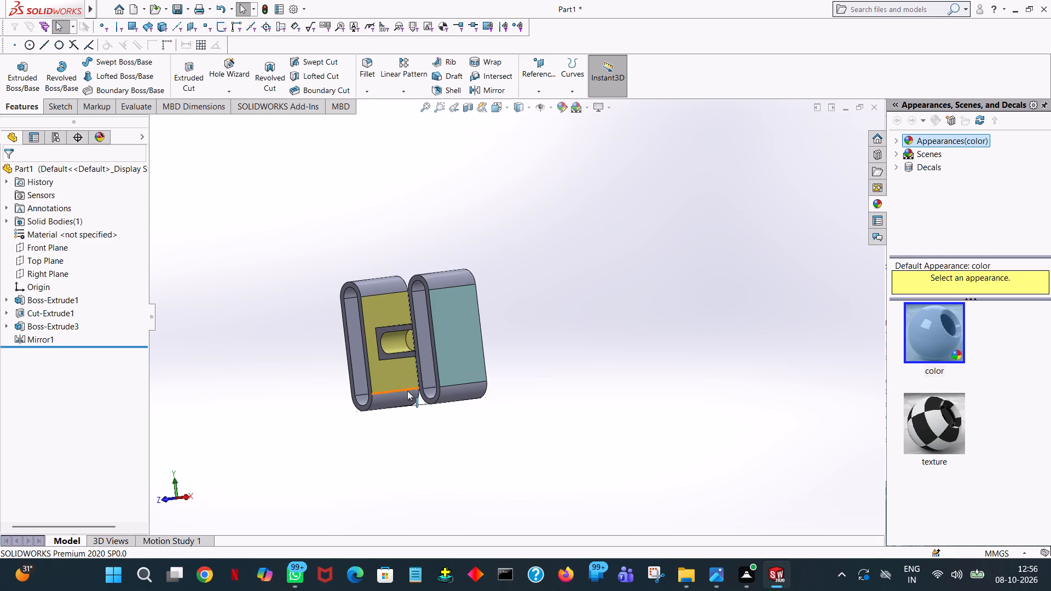
{"action": "scroll", "coordinate": [407, 391], "scroll_direction": "down", "scroll_amount": 2}
{"action": "scroll", "coordinate": [406, 393], "scroll_direction": "up", "scroll_amount": 3}
{"action": "middle_click_drag", "start_coordinate": [555, 413], "coordinate": [590, 318]}
{"action": "scroll", "coordinate": [567, 403], "scroll_direction": "up", "scroll_amount": 1}
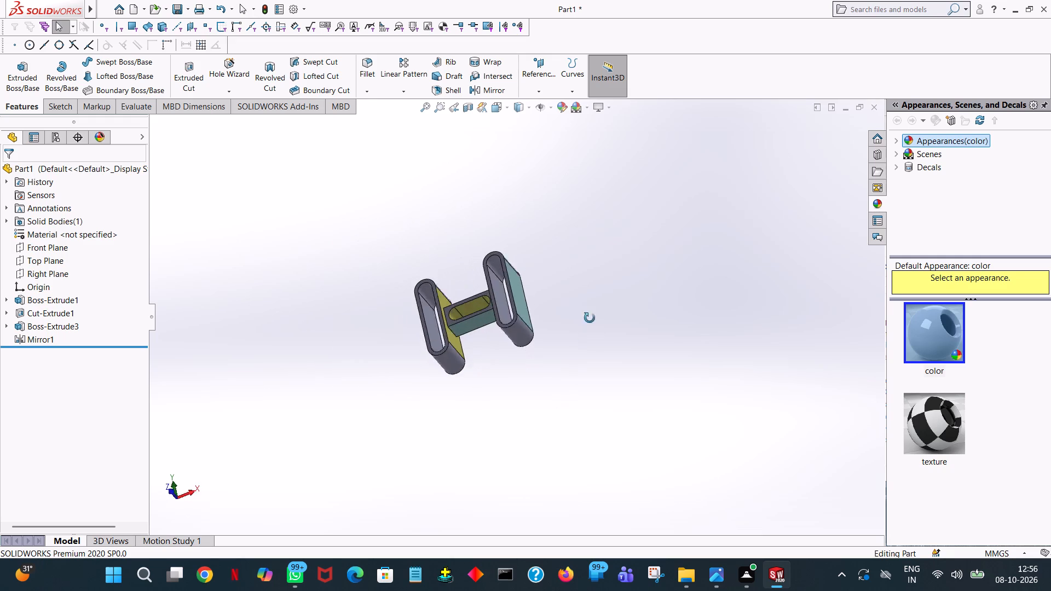
{"action": "middle_click_drag", "start_coordinate": [590, 318], "coordinate": [608, 244]}
{"action": "left_click", "coordinate": [460, 340]}
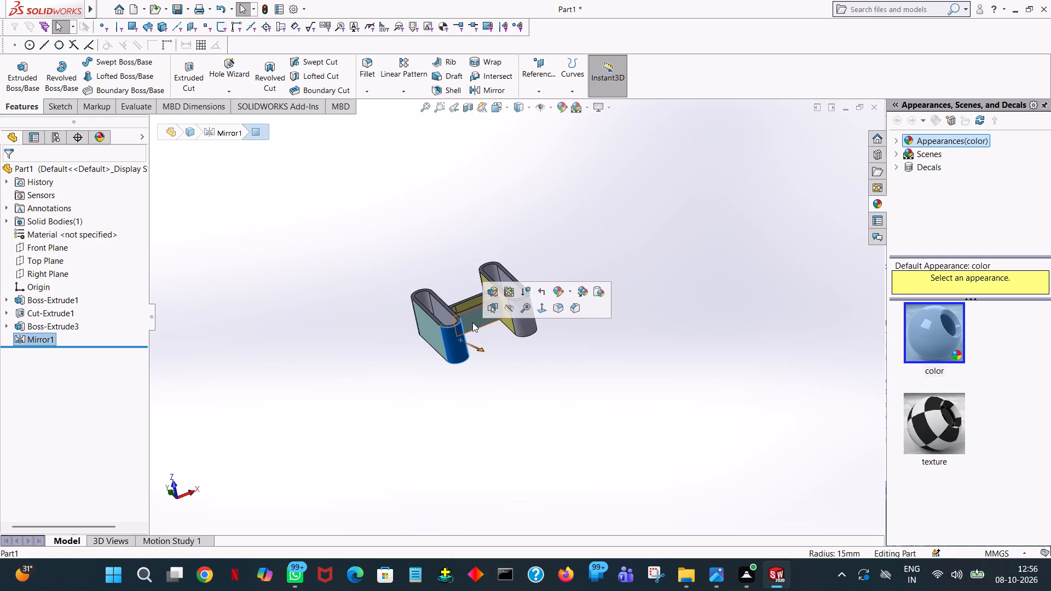
{"action": "left_click", "coordinate": [557, 287]}
{"action": "left_click", "coordinate": [584, 315]}
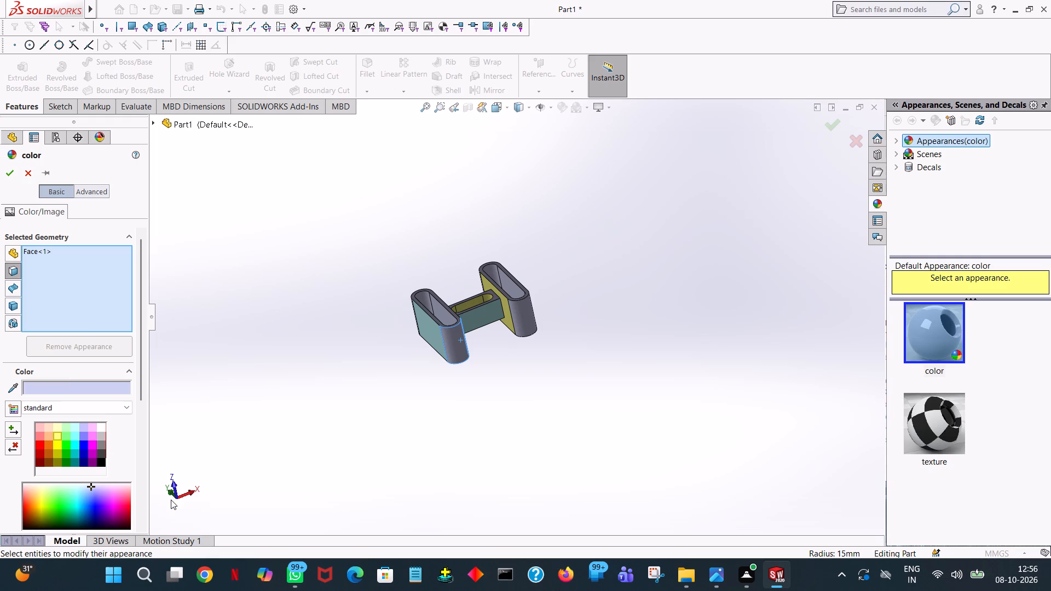
{"action": "left_click", "coordinate": [105, 438]}
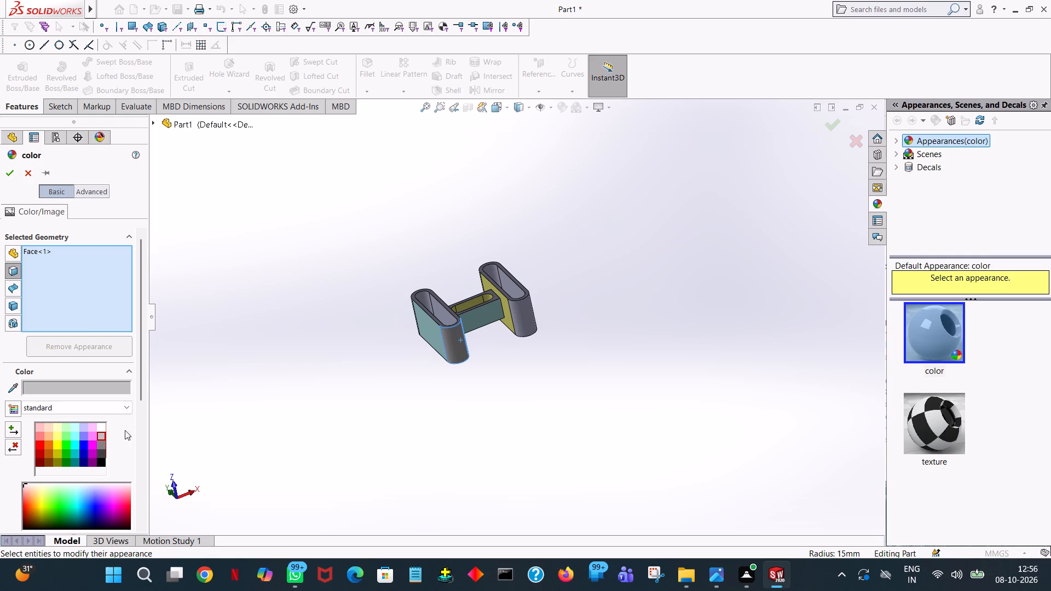
{"action": "left_click", "coordinate": [529, 316]}
Add the opposite rounded outer faces of both upright ends to the light grey appearance and apply it.
{"action": "scroll", "coordinate": [539, 293], "scroll_direction": "down", "scroll_amount": 1}
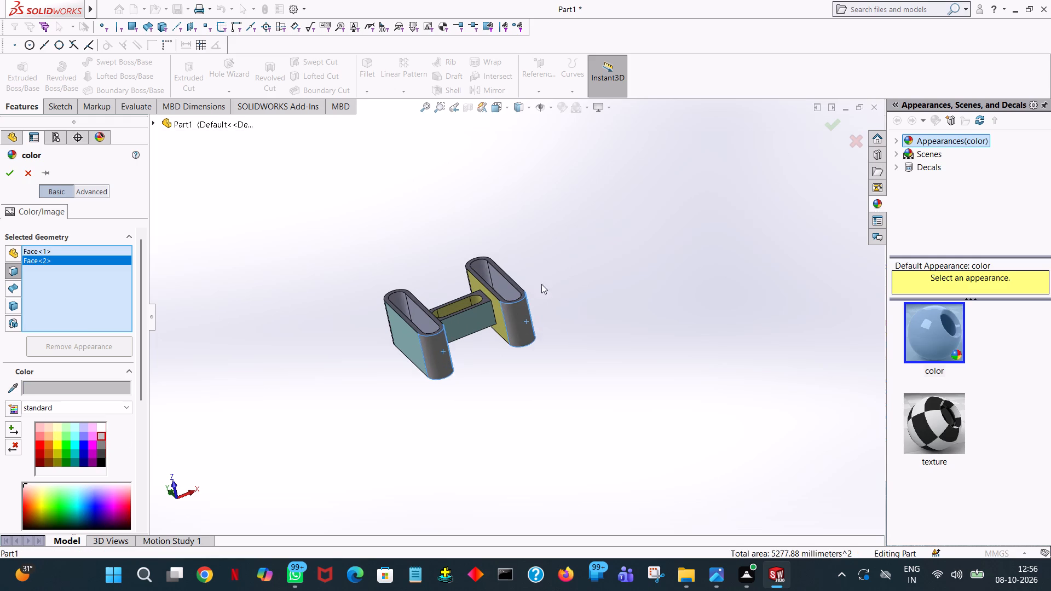
{"action": "scroll", "coordinate": [539, 261], "scroll_direction": "down", "scroll_amount": 1}
{"action": "middle_click_drag", "start_coordinate": [539, 261], "coordinate": [630, 397]}
{"action": "scroll", "coordinate": [624, 390], "scroll_direction": "up", "scroll_amount": 1}
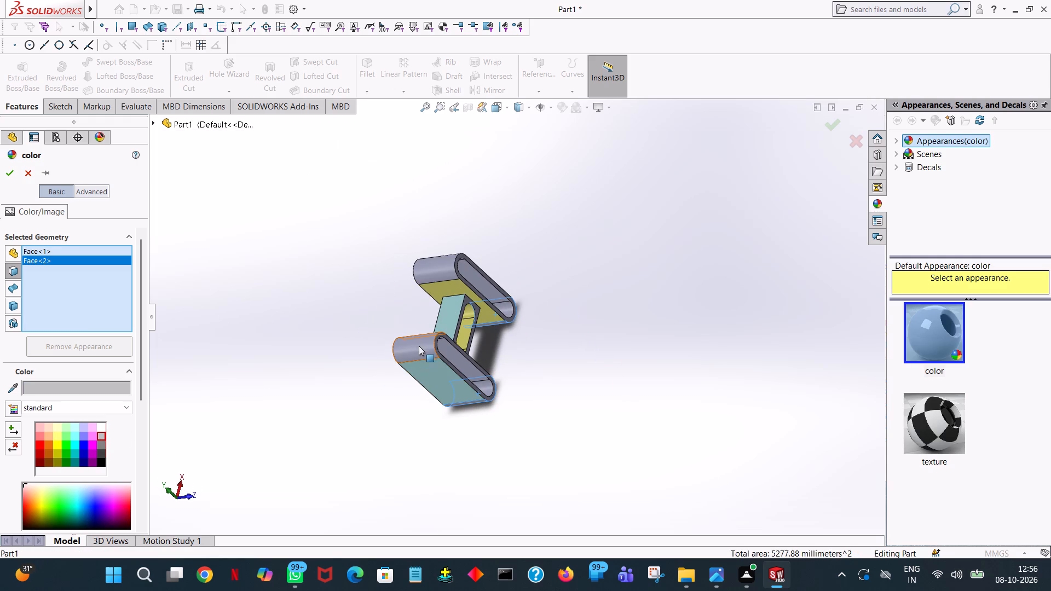
{"action": "left_click", "coordinate": [419, 345]}
{"action": "left_click", "coordinate": [446, 259]}
{"action": "scroll", "coordinate": [478, 258], "scroll_direction": "down", "scroll_amount": 1}
{"action": "middle_click_drag", "start_coordinate": [480, 264], "coordinate": [484, 271]}
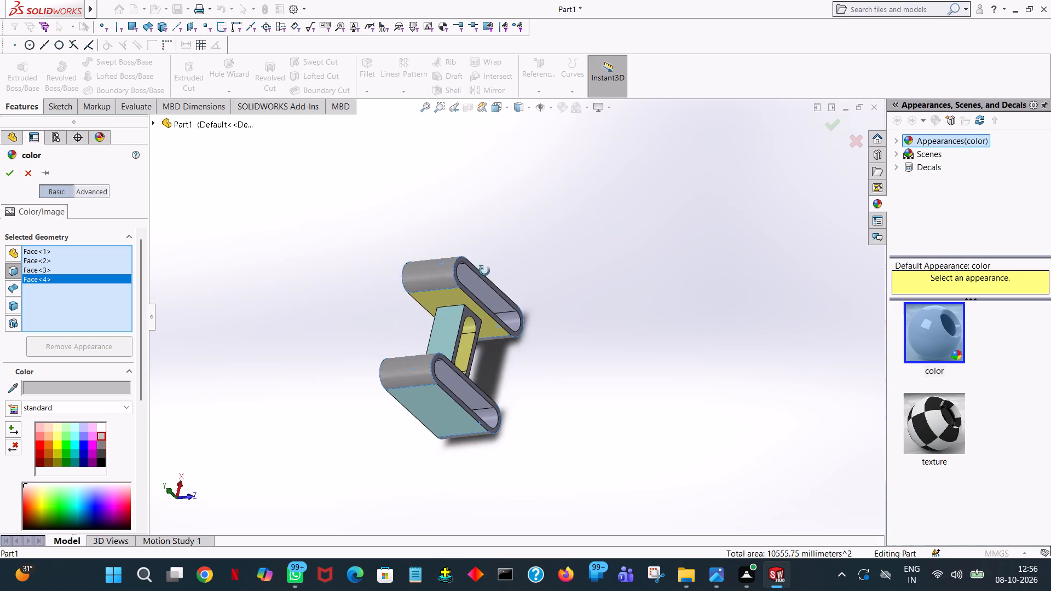
{"action": "middle_click_drag", "start_coordinate": [484, 271], "coordinate": [490, 283]}
{"action": "left_click", "coordinate": [10, 168]}
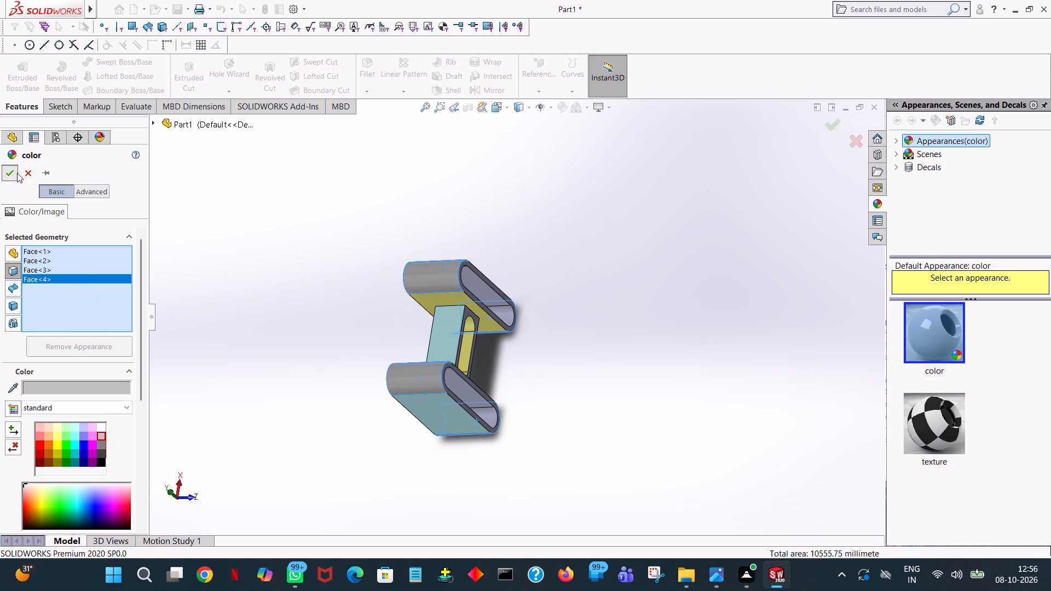
Colour the front and back slotted faces of the central block light blue.
{"action": "middle_click_drag", "start_coordinate": [534, 381], "coordinate": [458, 398]}
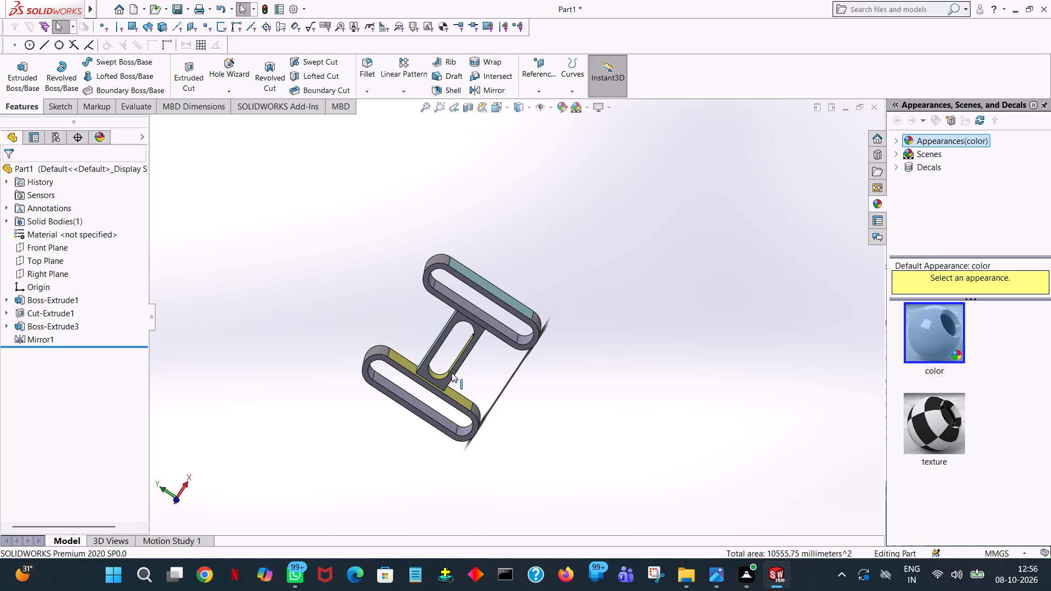
{"action": "scroll", "coordinate": [453, 372], "scroll_direction": "down", "scroll_amount": 5}
{"action": "left_click", "coordinate": [484, 218]}
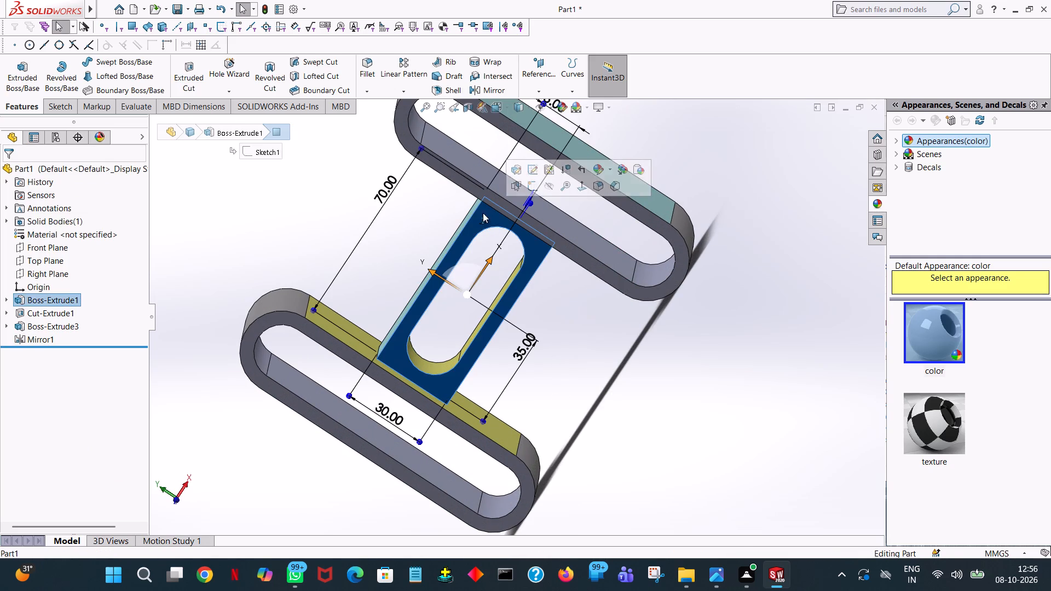
{"action": "left_click", "coordinate": [592, 170]}
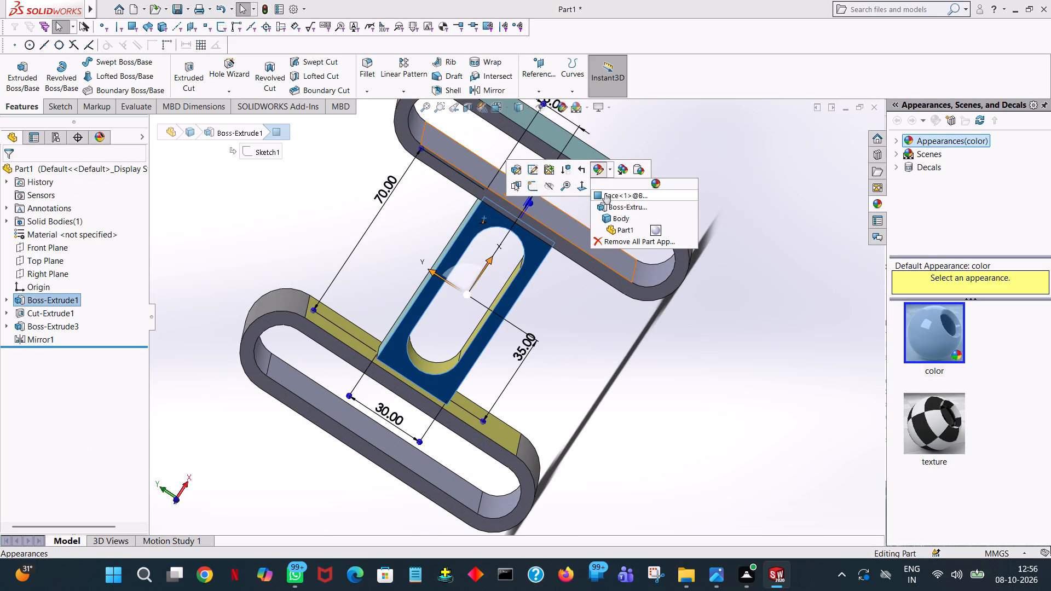
{"action": "left_click", "coordinate": [605, 194]}
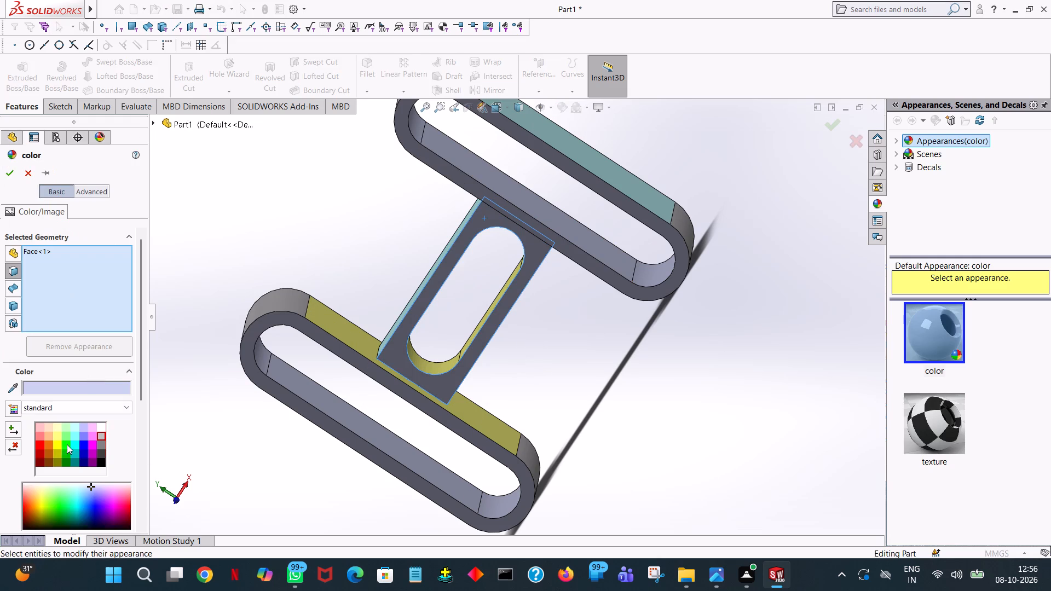
{"action": "left_click", "coordinate": [82, 436]}
{"action": "middle_click_drag", "start_coordinate": [425, 374], "coordinate": [459, 398]}
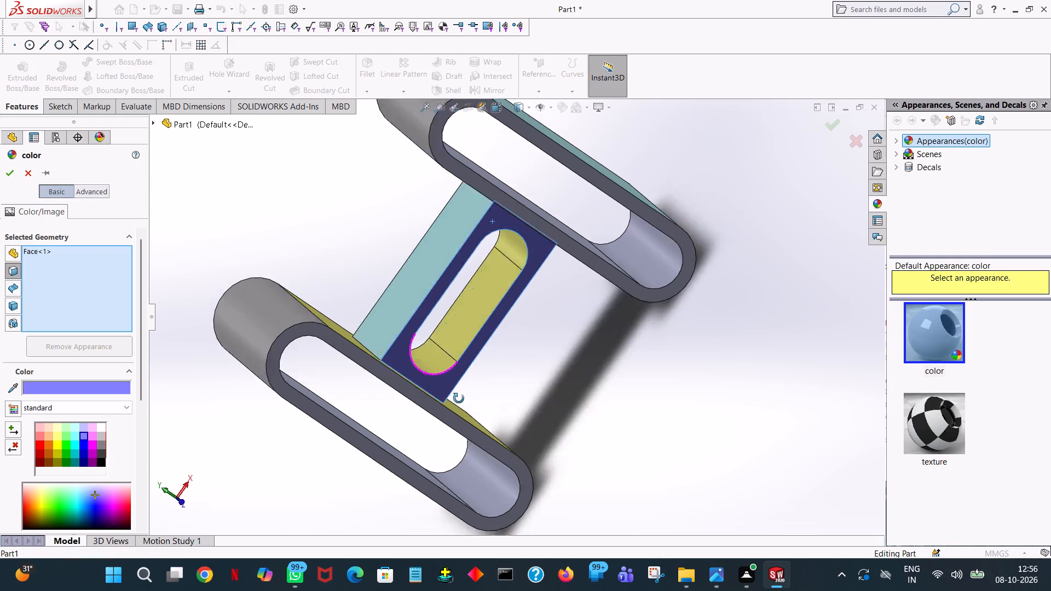
{"action": "middle_click_drag", "start_coordinate": [459, 398], "coordinate": [572, 493]}
{"action": "left_click", "coordinate": [444, 194]}
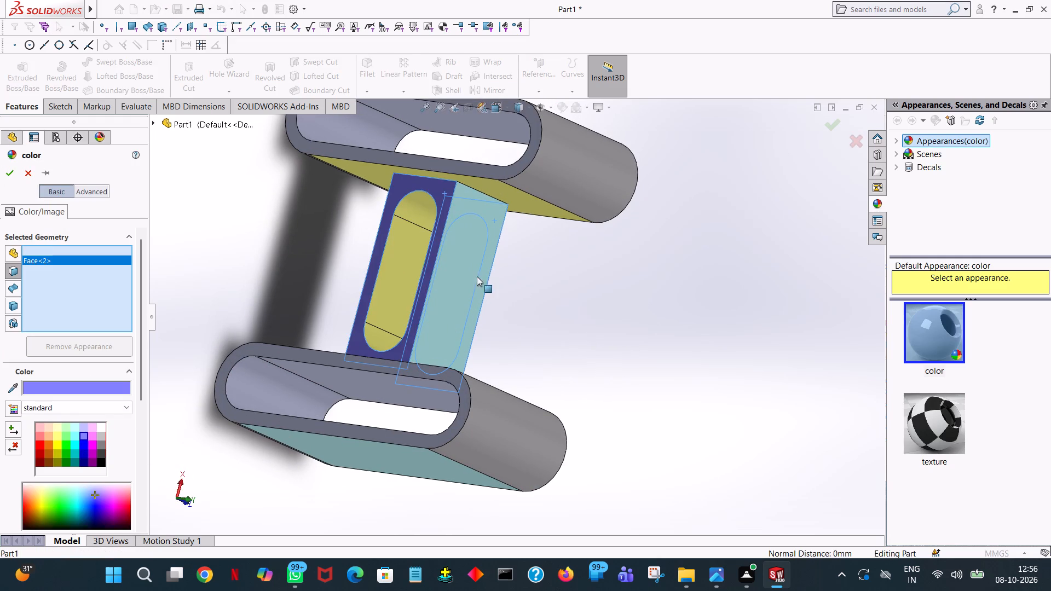
Add the front and back slotted rim faces of both upright ends to the light blue appearance and apply it.
{"action": "scroll", "coordinate": [487, 282], "scroll_direction": "down", "scroll_amount": 3}
{"action": "scroll", "coordinate": [486, 286], "scroll_direction": "up", "scroll_amount": 7}
{"action": "left_click", "coordinate": [469, 351]}
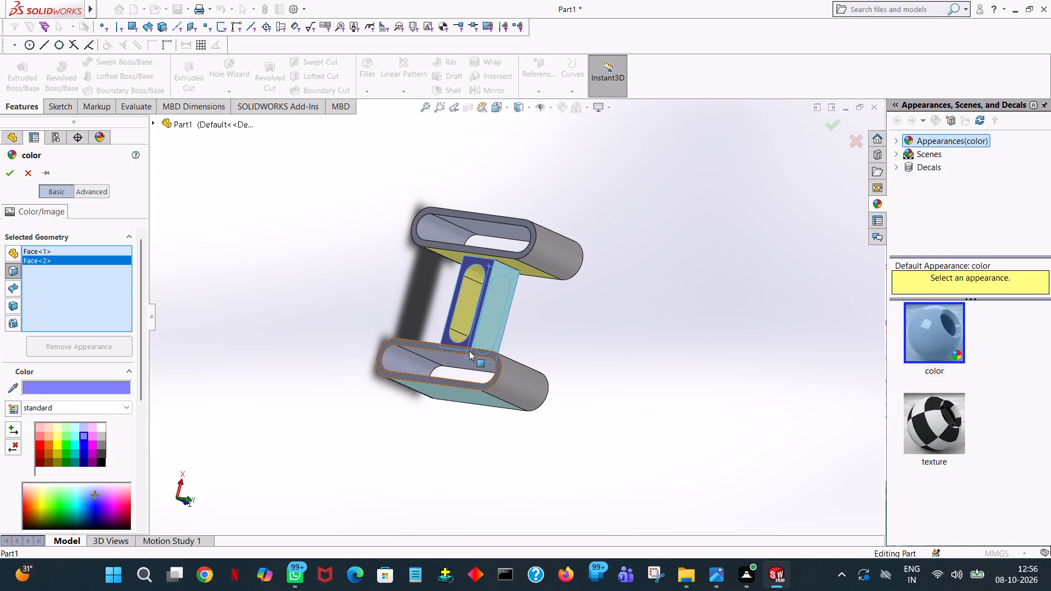
{"action": "left_click", "coordinate": [509, 218]}
{"action": "middle_click_drag", "start_coordinate": [577, 289], "coordinate": [465, 262]}
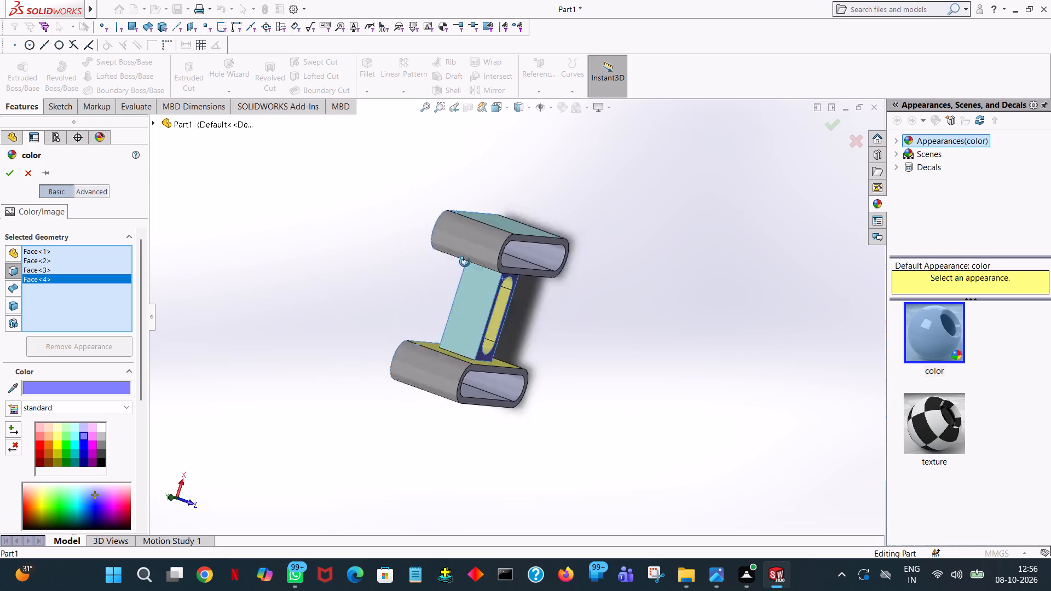
{"action": "middle_click_drag", "start_coordinate": [465, 262], "coordinate": [423, 258]}
{"action": "left_click", "coordinate": [446, 229]}
{"action": "left_click", "coordinate": [472, 367]}
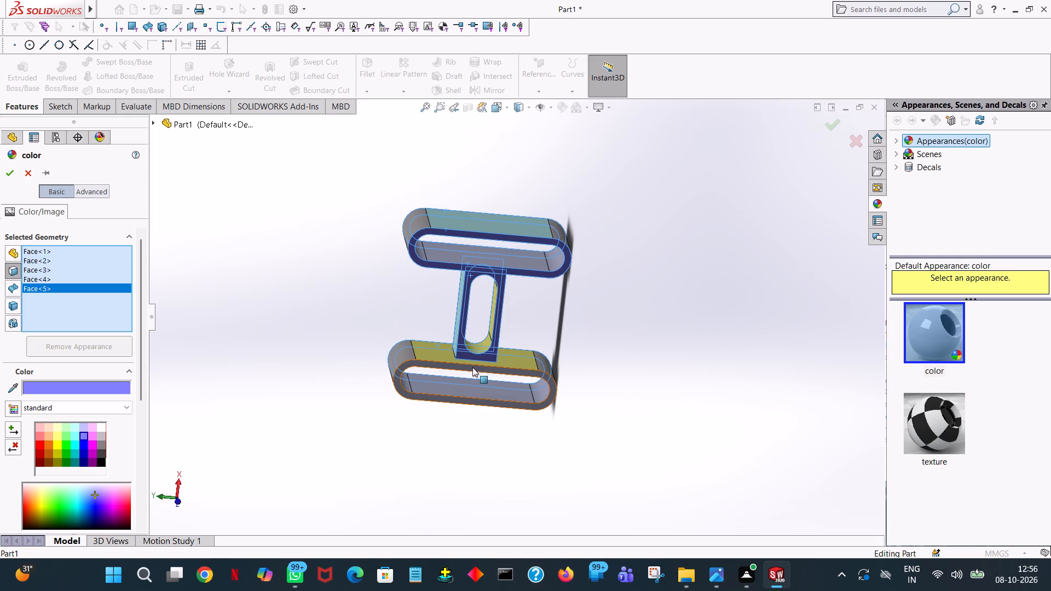
{"action": "middle_click_drag", "start_coordinate": [392, 344], "coordinate": [534, 382]}
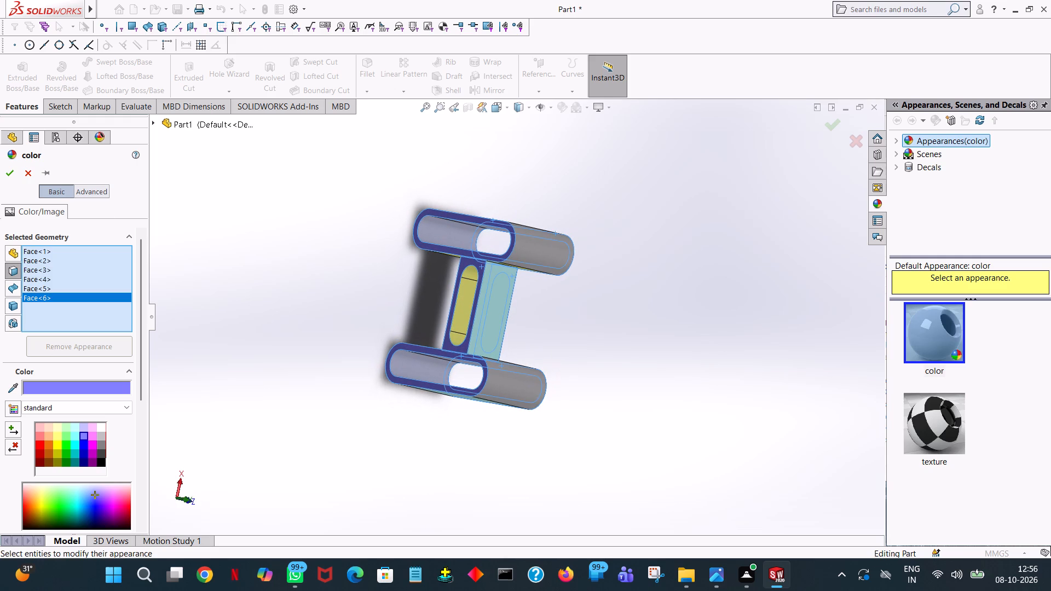
{"action": "left_click", "coordinate": [15, 178]}
Colour the straight and rounded inner walls of the slot in the original, unmirrored end light orange.
{"action": "scroll", "coordinate": [380, 286], "scroll_direction": "down", "scroll_amount": 4}
{"action": "scroll", "coordinate": [634, 358], "scroll_direction": "up", "scroll_amount": 3}
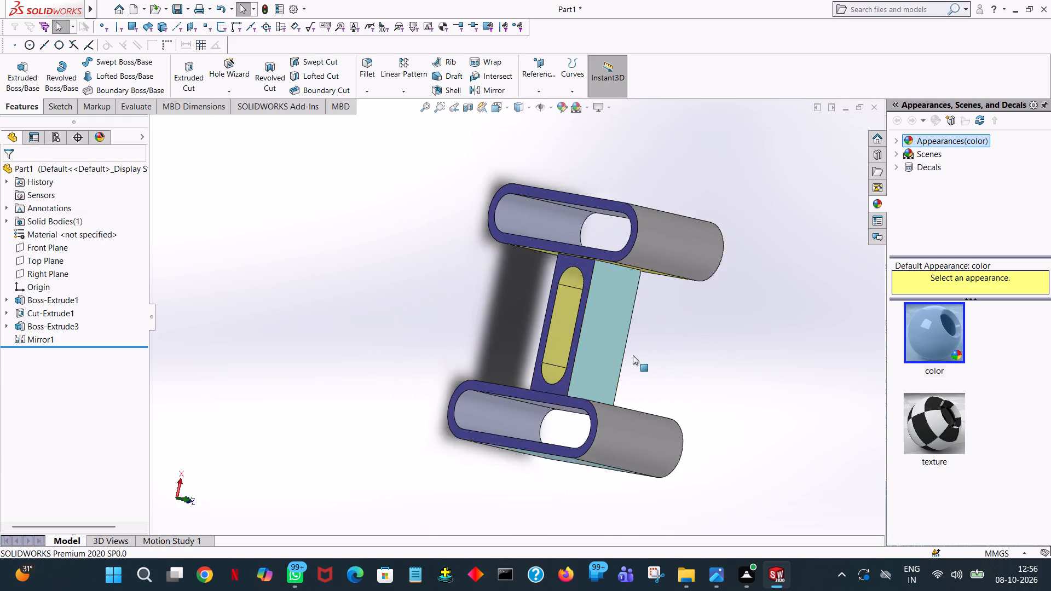
{"action": "scroll", "coordinate": [633, 355], "scroll_direction": "up", "scroll_amount": 1}
{"action": "middle_click_drag", "start_coordinate": [617, 352], "coordinate": [519, 286]}
{"action": "scroll", "coordinate": [520, 281], "scroll_direction": "down", "scroll_amount": 1}
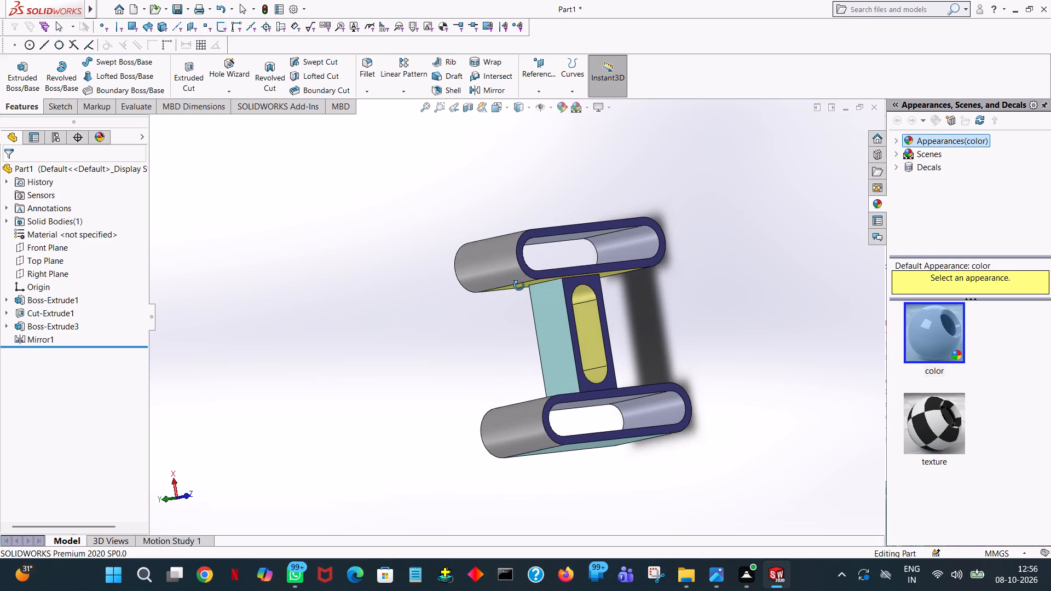
{"action": "middle_click_drag", "start_coordinate": [519, 286], "coordinate": [522, 288]}
{"action": "scroll", "coordinate": [533, 286], "scroll_direction": "up", "scroll_amount": 1}
{"action": "left_click", "coordinate": [613, 250]}
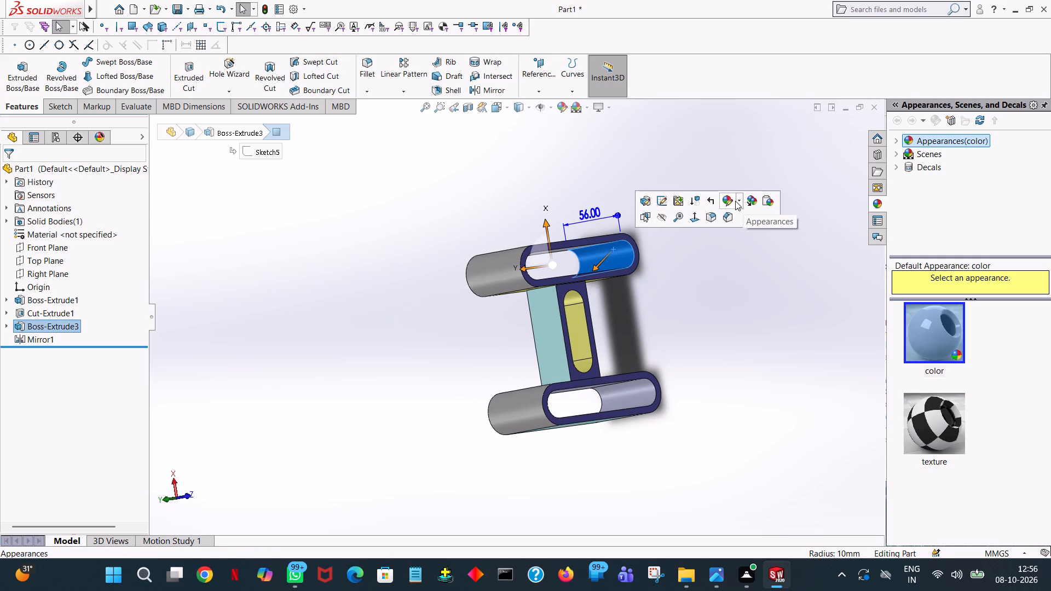
{"action": "left_click", "coordinate": [726, 197]}
{"action": "left_click", "coordinate": [731, 200]}
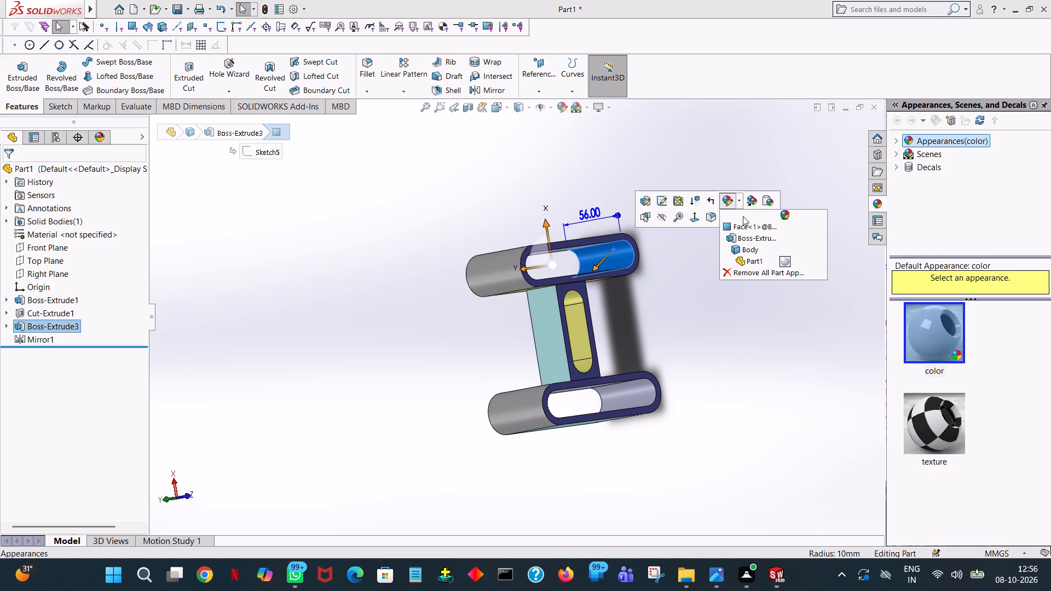
{"action": "left_click", "coordinate": [747, 227]}
{"action": "scroll", "coordinate": [603, 262], "scroll_direction": "down", "scroll_amount": 3}
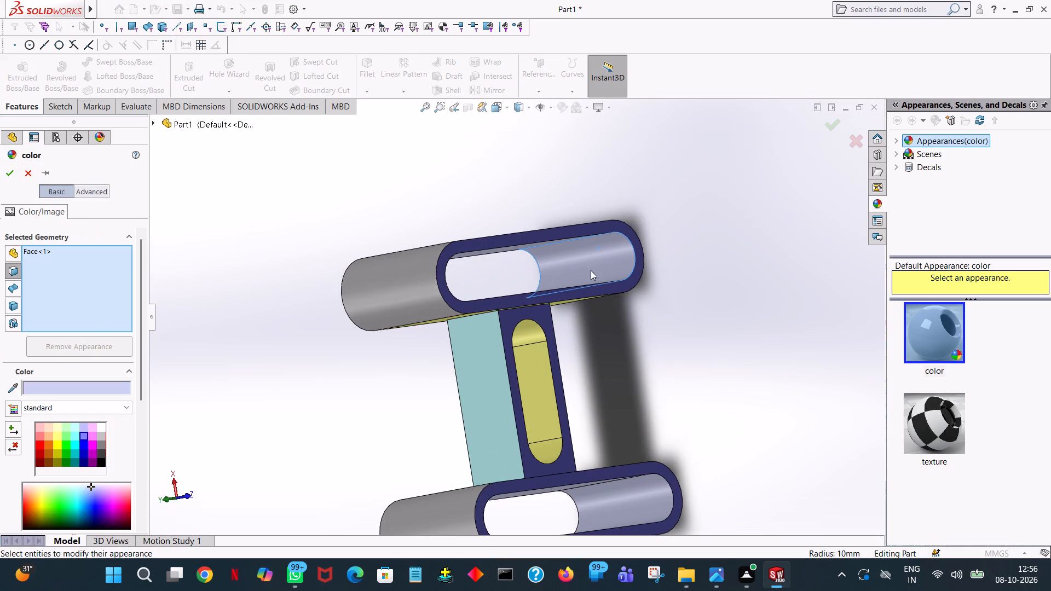
{"action": "left_click", "coordinate": [50, 437]}
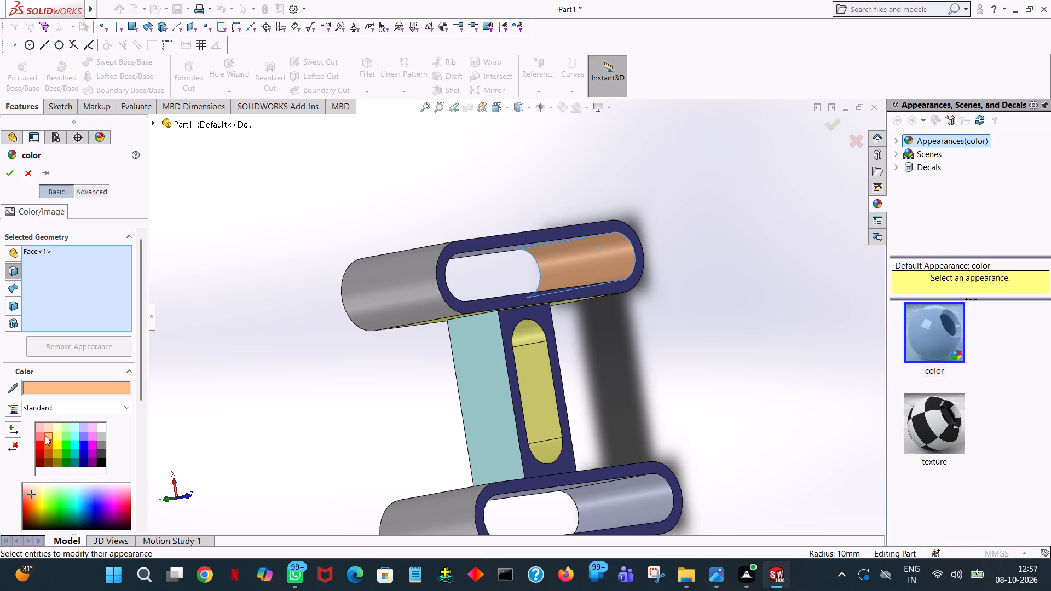
{"action": "middle_click_drag", "start_coordinate": [411, 338], "coordinate": [377, 386]}
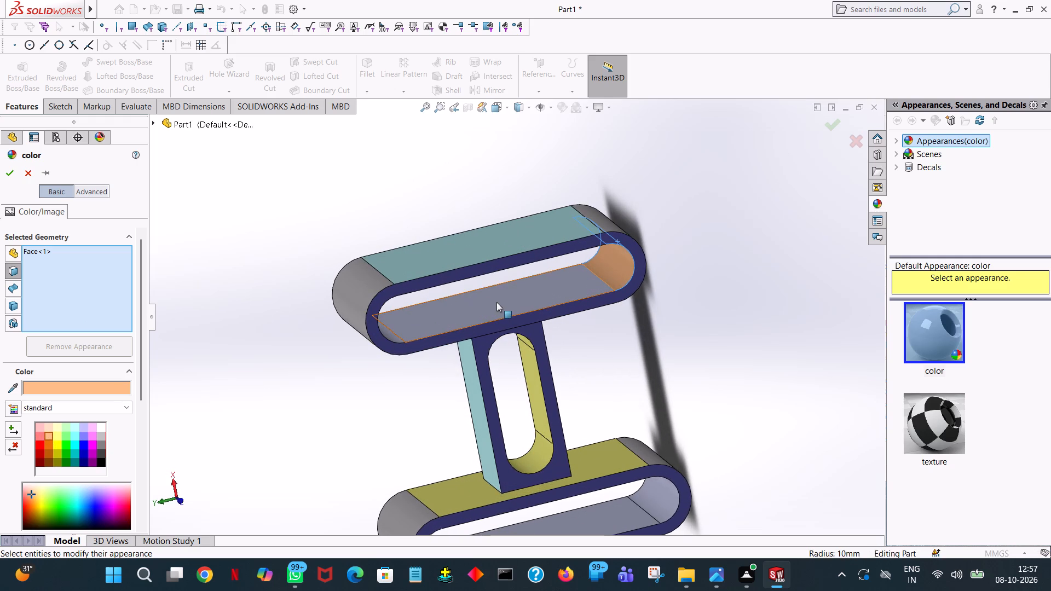
{"action": "left_click", "coordinate": [496, 302]}
{"action": "middle_click_drag", "start_coordinate": [444, 302], "coordinate": [375, 302]}
{"action": "left_click", "coordinate": [354, 288]}
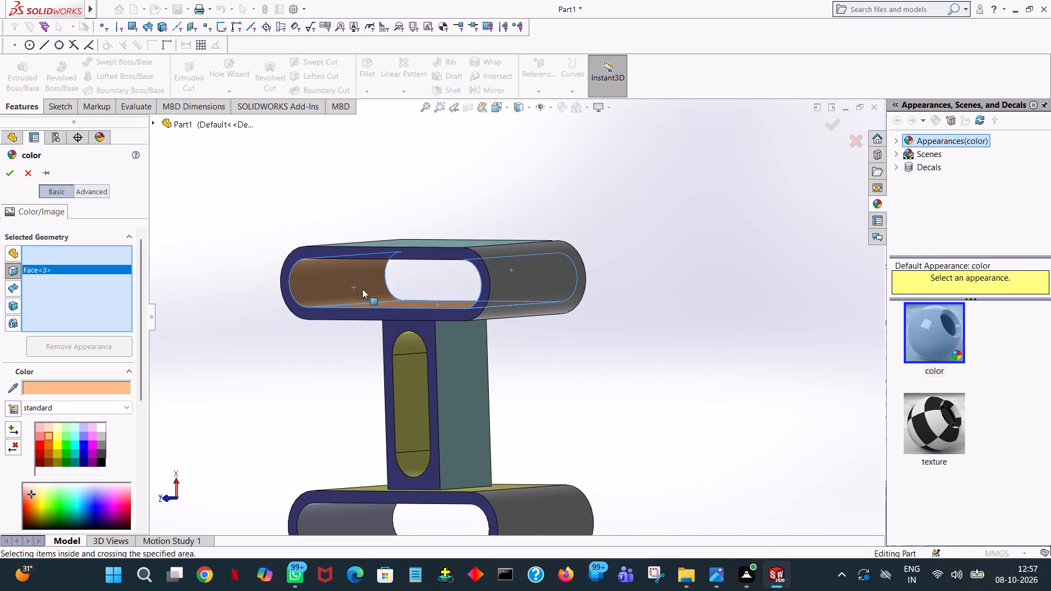
{"action": "middle_click_drag", "start_coordinate": [366, 288], "coordinate": [406, 227]}
{"action": "left_click", "coordinate": [416, 257]}
Add the straight and rounded inner walls of the mirrored end's slot to the light orange appearance and apply it.
{"action": "scroll", "coordinate": [420, 258], "scroll_direction": "down", "scroll_amount": 5}
{"action": "scroll", "coordinate": [431, 269], "scroll_direction": "up", "scroll_amount": 9}
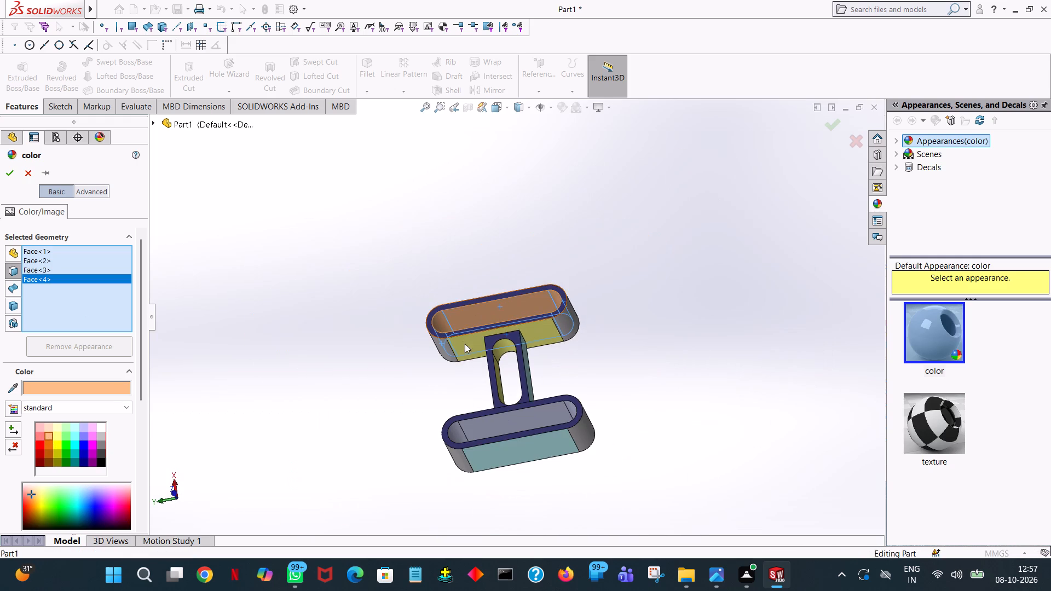
{"action": "left_click", "coordinate": [520, 418]}
{"action": "middle_click_drag", "start_coordinate": [521, 431], "coordinate": [524, 481]}
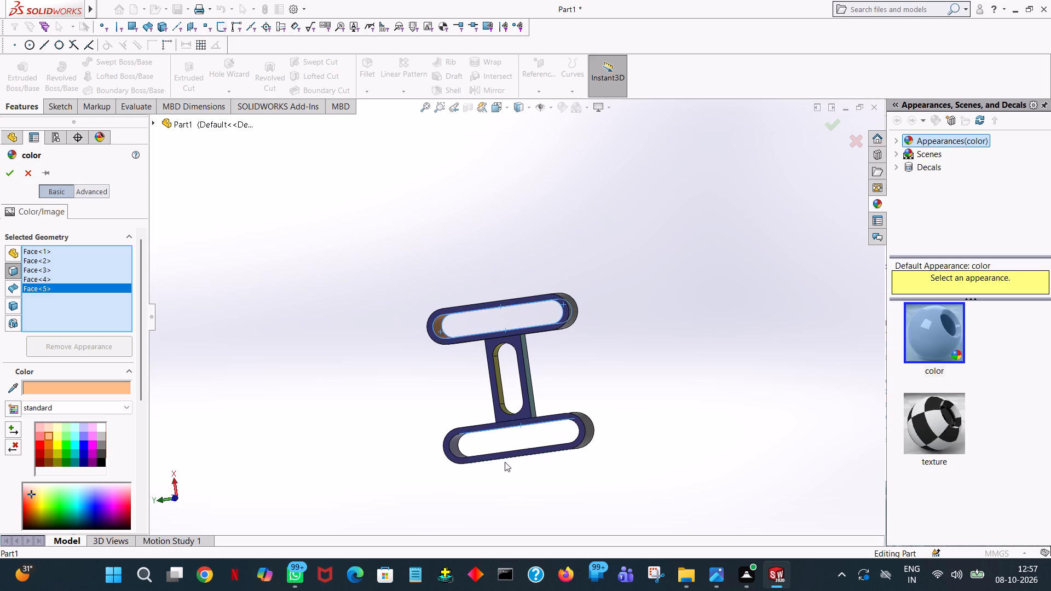
{"action": "left_click", "coordinate": [463, 449]}
{"action": "left_click", "coordinate": [455, 439]}
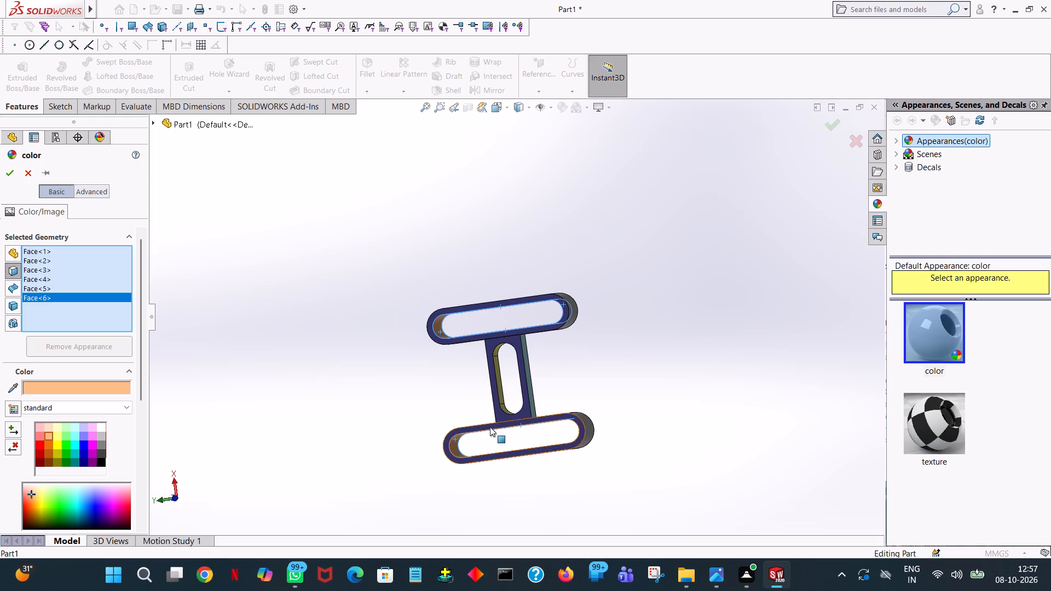
{"action": "middle_click_drag", "start_coordinate": [489, 427], "coordinate": [529, 452]}
{"action": "scroll", "coordinate": [487, 425], "scroll_direction": "up", "scroll_amount": 1}
{"action": "left_click", "coordinate": [532, 421]}
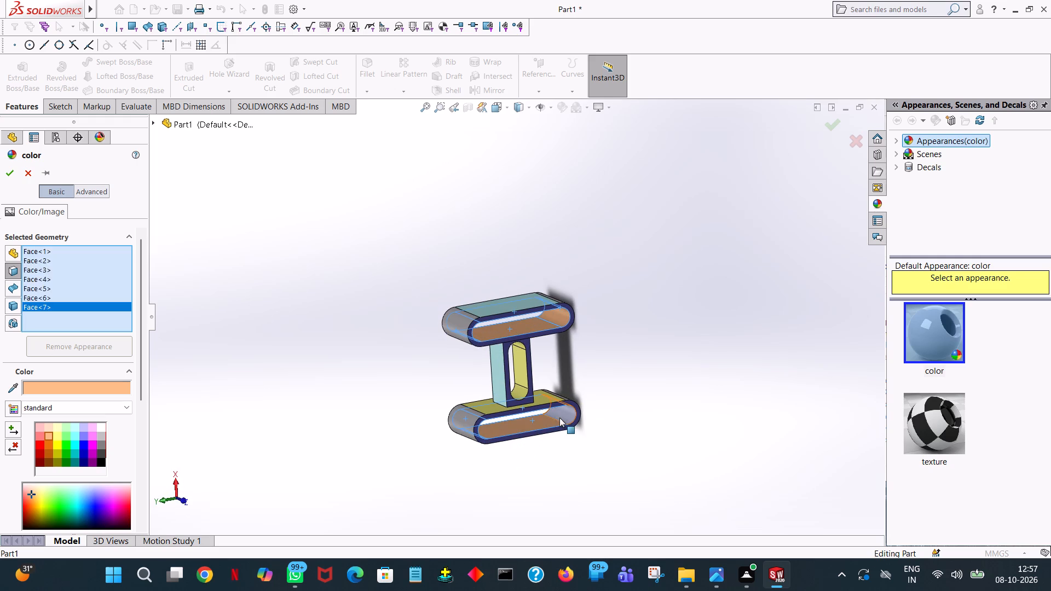
{"action": "left_click", "coordinate": [559, 418]}
{"action": "middle_click_drag", "start_coordinate": [570, 418], "coordinate": [585, 426]}
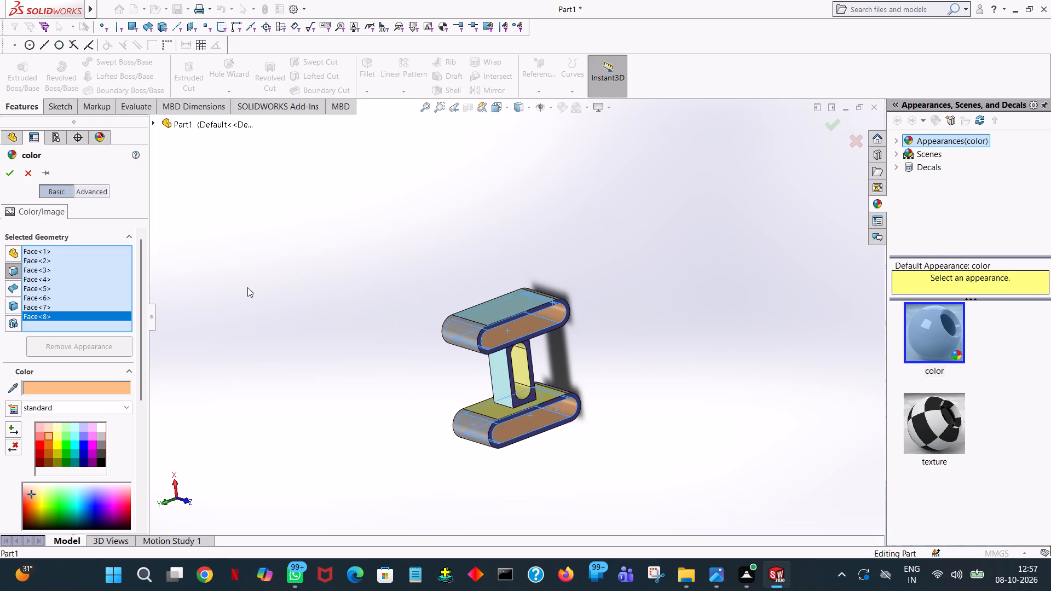
{"action": "left_click", "coordinate": [8, 174]}
Examine the coloured bracket from several sides to check the face colours.
{"action": "middle_click_drag", "start_coordinate": [551, 416], "coordinate": [597, 376]}
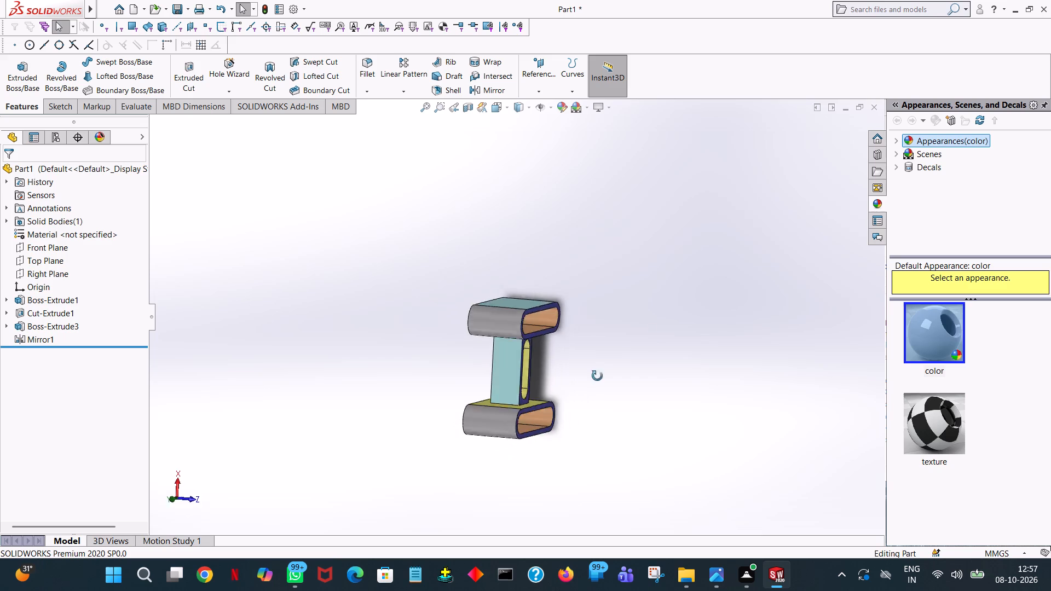
{"action": "middle_click_drag", "start_coordinate": [597, 376], "coordinate": [583, 416]}
{"action": "scroll", "coordinate": [564, 418], "scroll_direction": "down", "scroll_amount": 1}
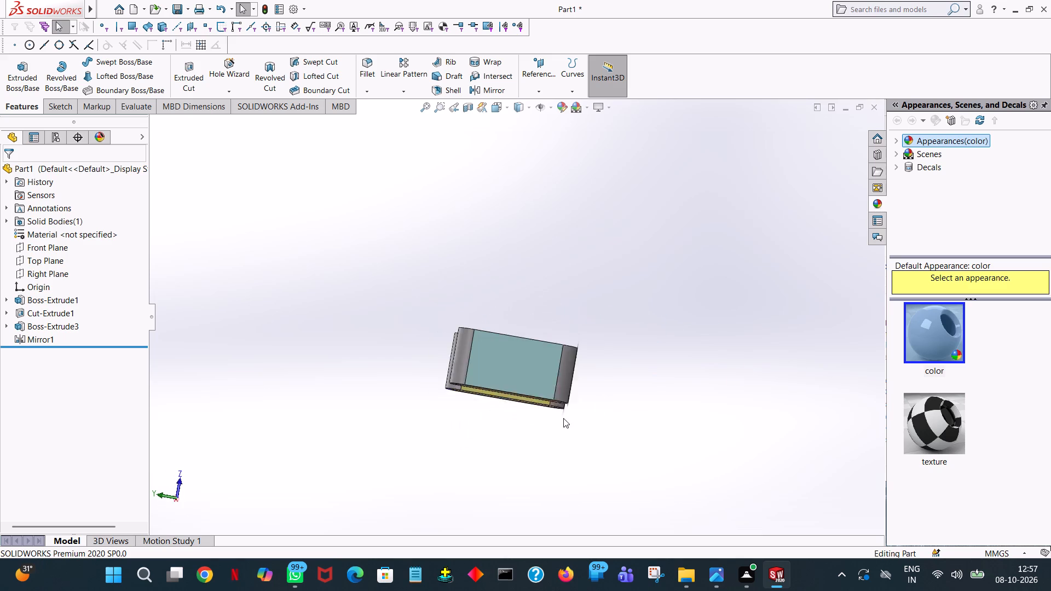
{"action": "scroll", "coordinate": [563, 418], "scroll_direction": "down", "scroll_amount": 5}
{"action": "scroll", "coordinate": [553, 341], "scroll_direction": "up", "scroll_amount": 8}
{"action": "middle_click_drag", "start_coordinate": [505, 347], "coordinate": [616, 211]}
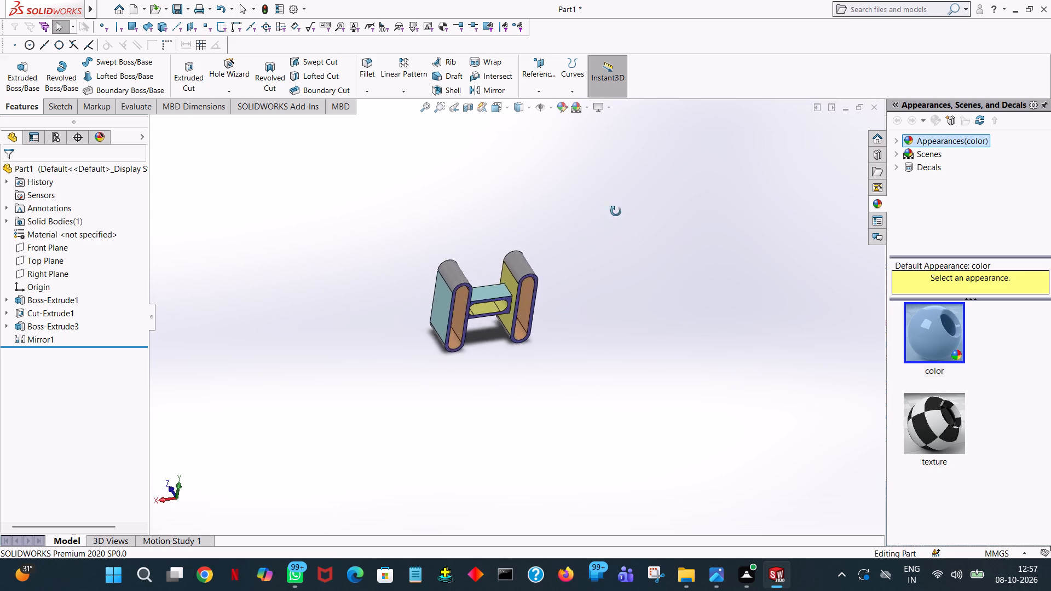
{"action": "middle_click_drag", "start_coordinate": [616, 211], "coordinate": [606, 195]}
{"action": "scroll", "coordinate": [604, 189], "scroll_direction": "up", "scroll_amount": 1}
{"action": "scroll", "coordinate": [558, 391], "scroll_direction": "down", "scroll_amount": 3}
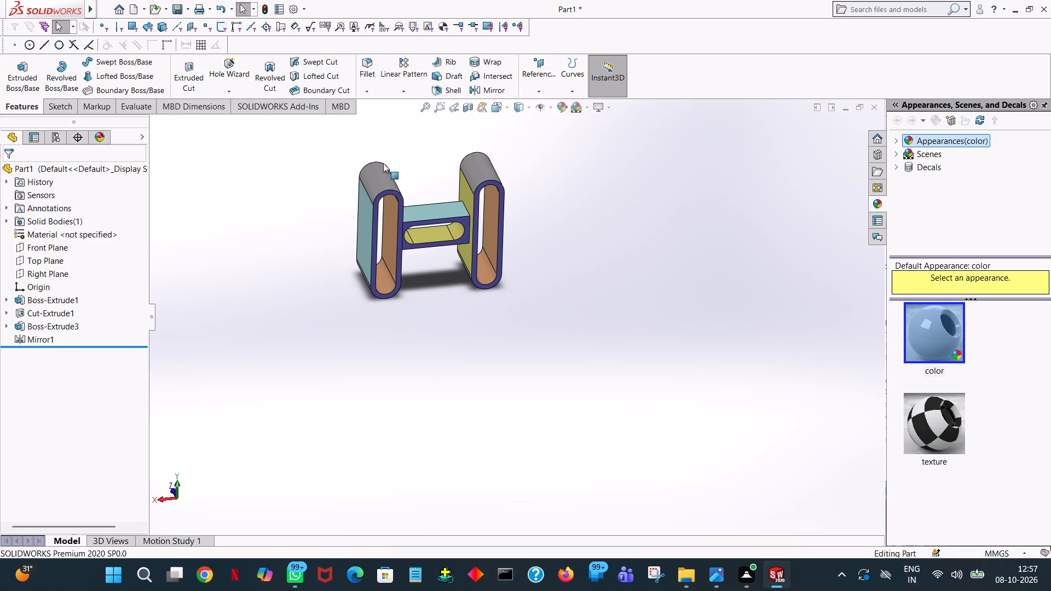
Save the part as "h link connecting bracket" in the fuji new design folder.
{"action": "left_click", "coordinate": [177, 4]}
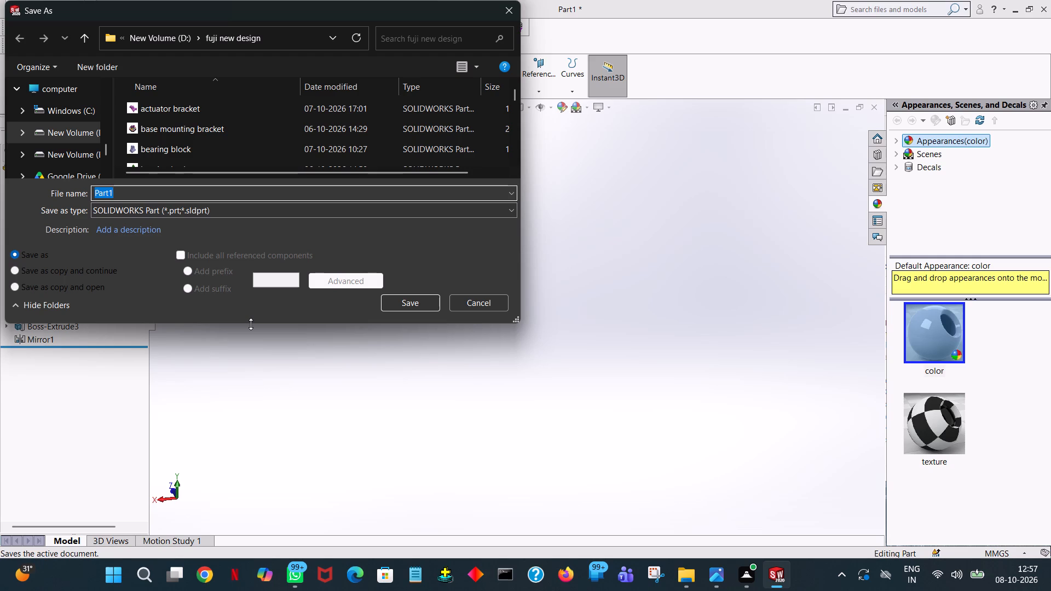
{"action": "type", "text": "h link c"}
{"action": "type", "text": "onnec"}
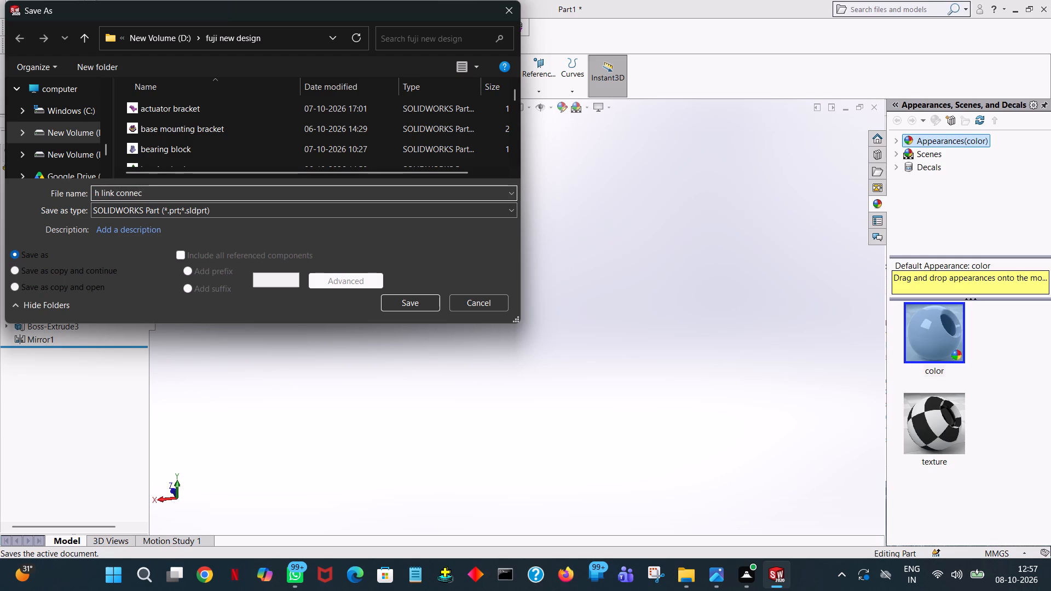
{"action": "type", "text": "ting bra"}
{"action": "key", "text": "c"}
{"action": "type", "text": "ket"}
{"action": "left_click", "coordinate": [428, 302]}
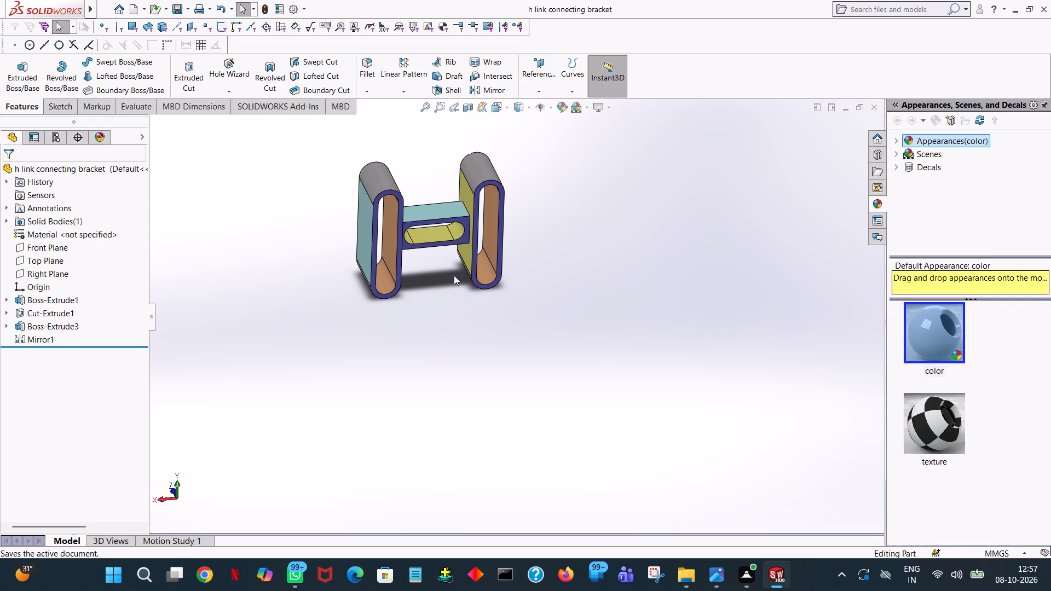
Save a PDF copy of the bracket under the same name in the fuji new pdf folder on drive D.
{"action": "left_click", "coordinate": [185, 3]}
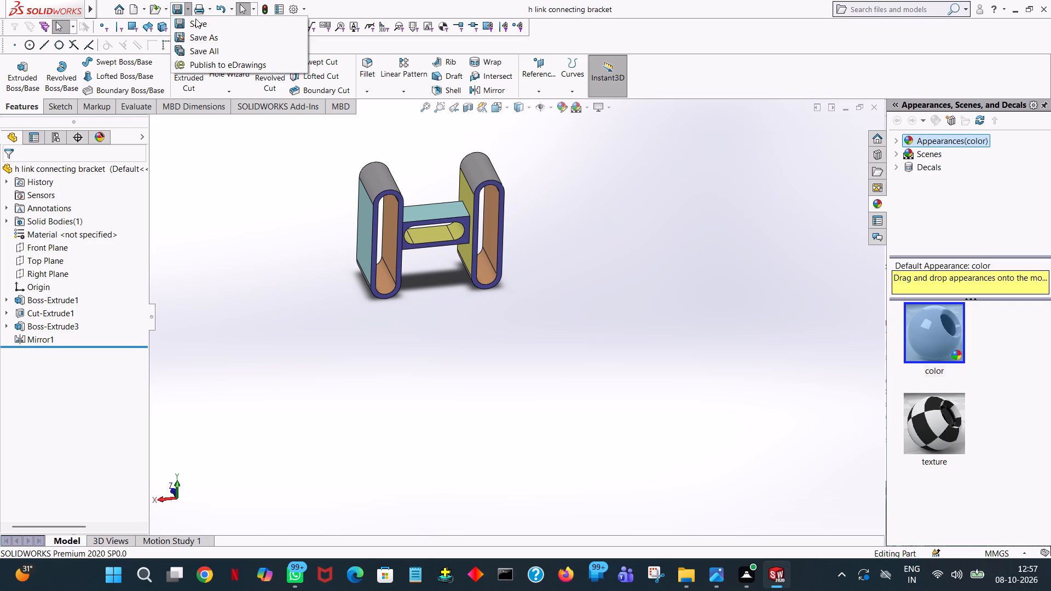
{"action": "left_click", "coordinate": [222, 37]}
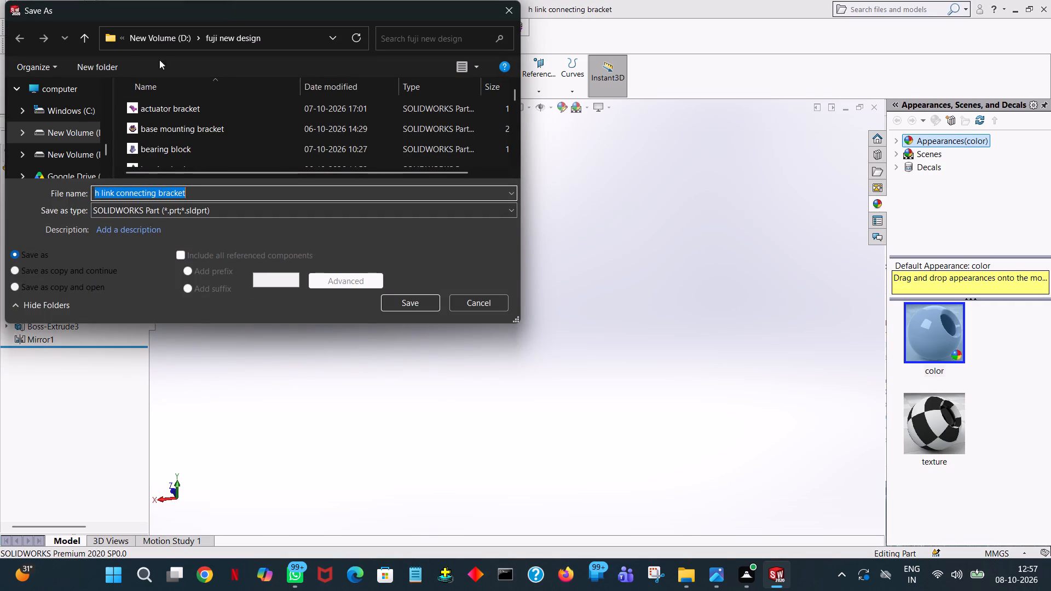
{"action": "left_click", "coordinate": [85, 34]}
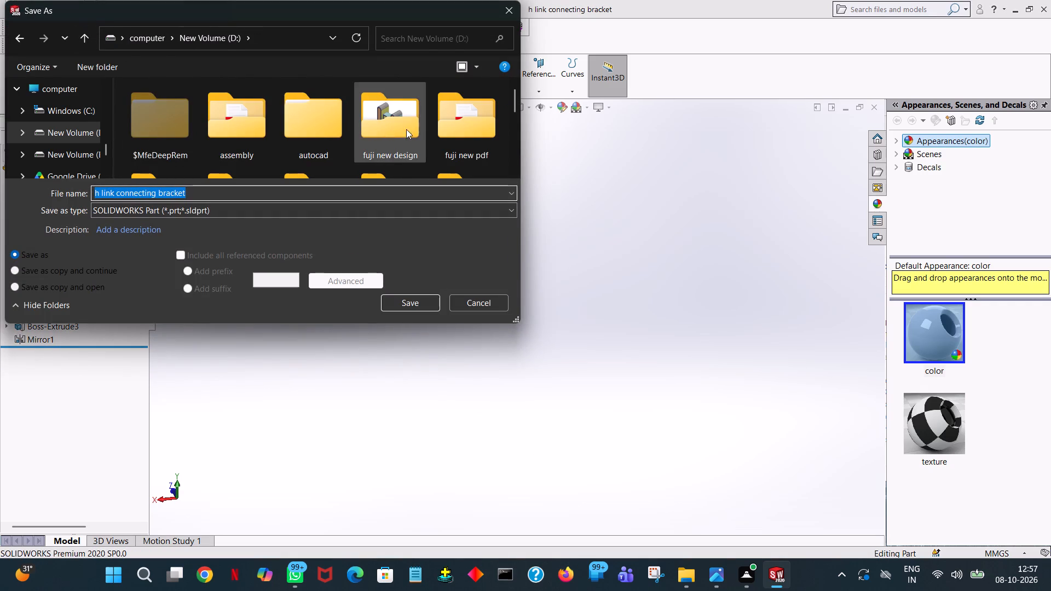
{"action": "double_click", "coordinate": [458, 139]}
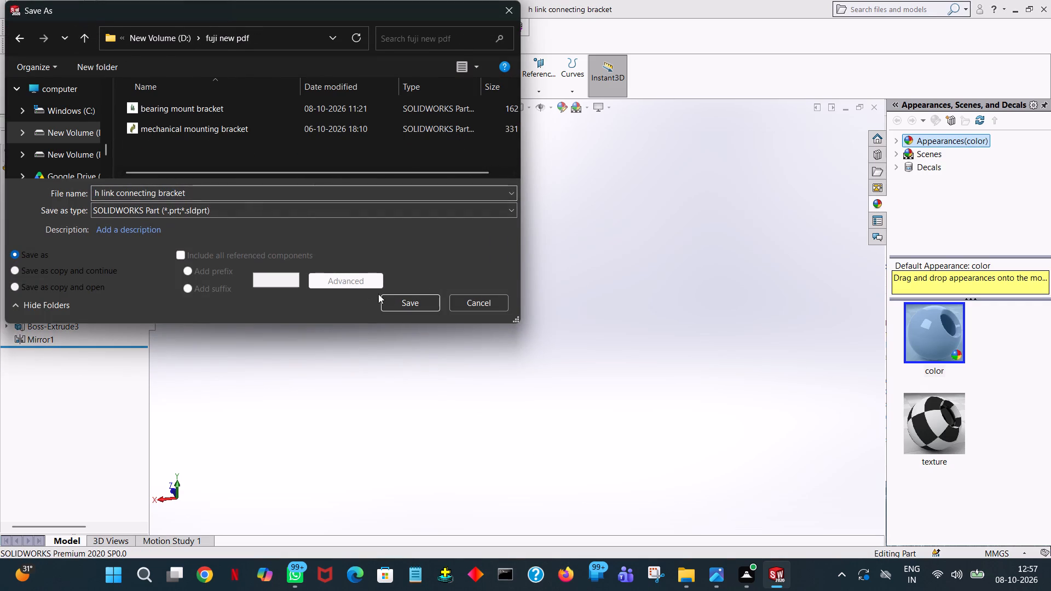
{"action": "left_click", "coordinate": [324, 215]}
{"action": "left_click", "coordinate": [279, 295]}
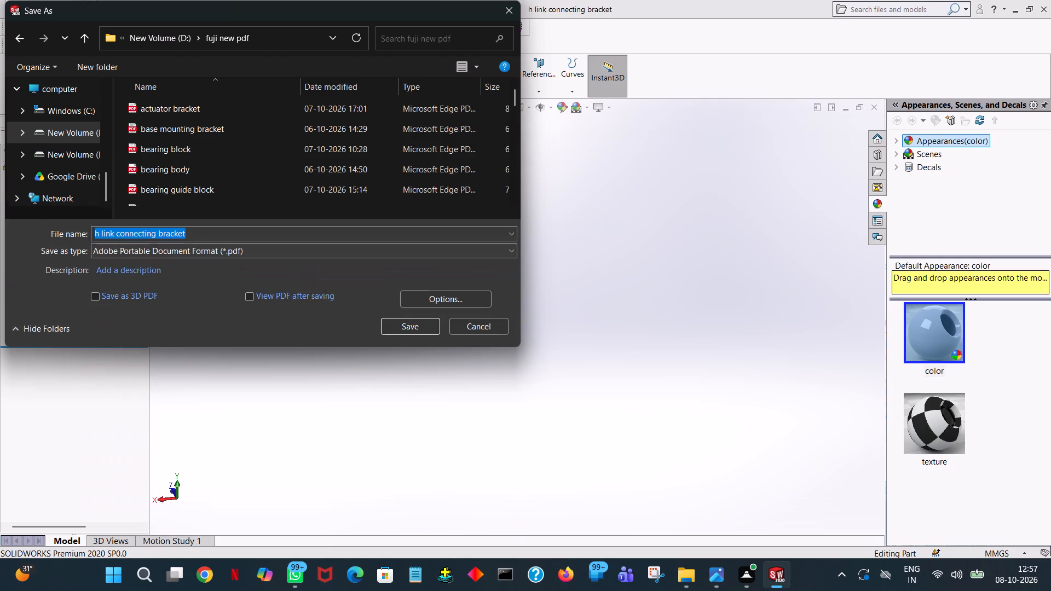
{"action": "left_click", "coordinate": [419, 326]}
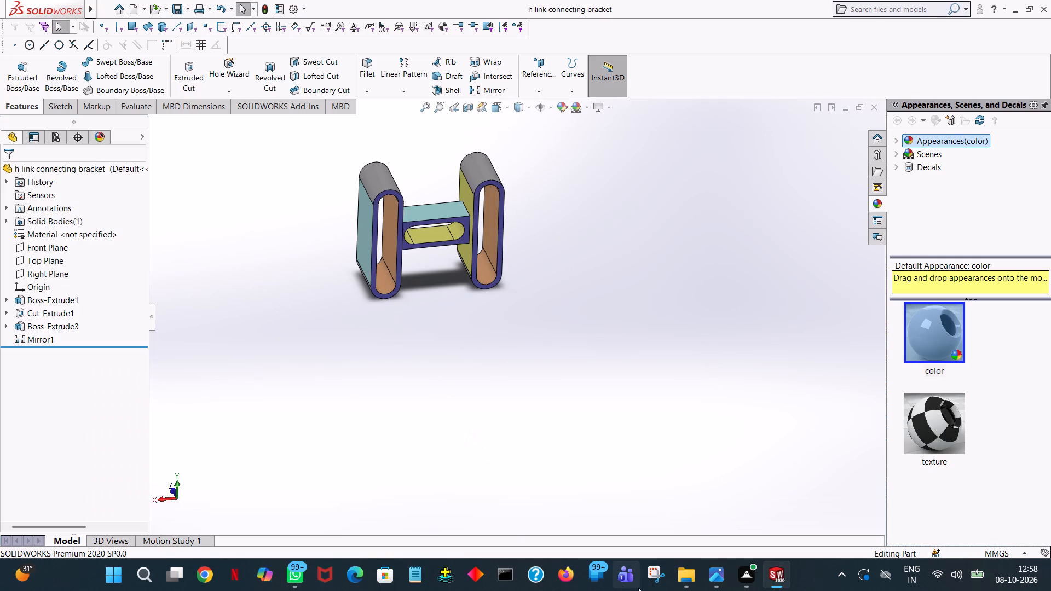